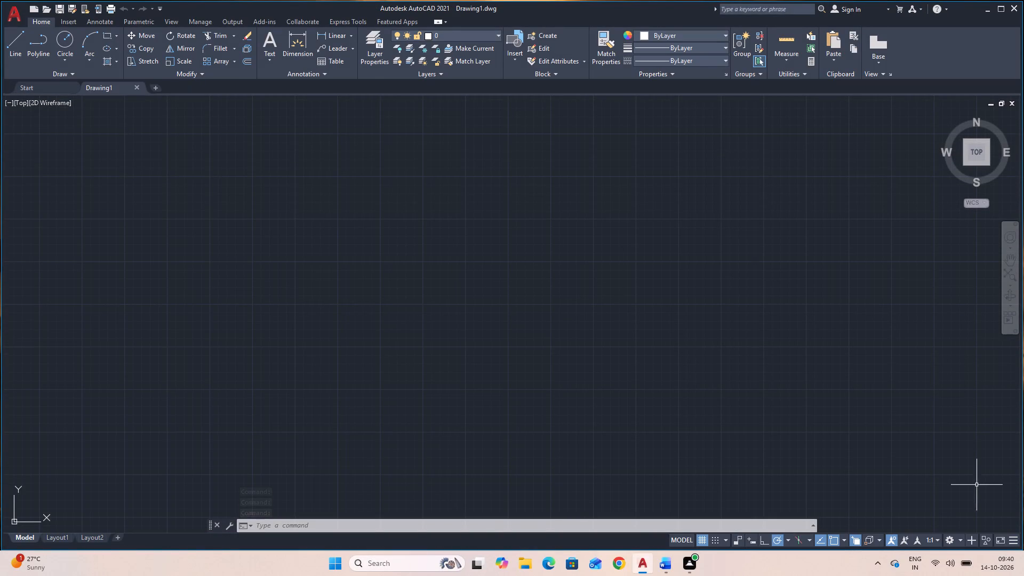
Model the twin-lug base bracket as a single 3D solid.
Switch the workspace to 3D Modeling.
click(952, 541)
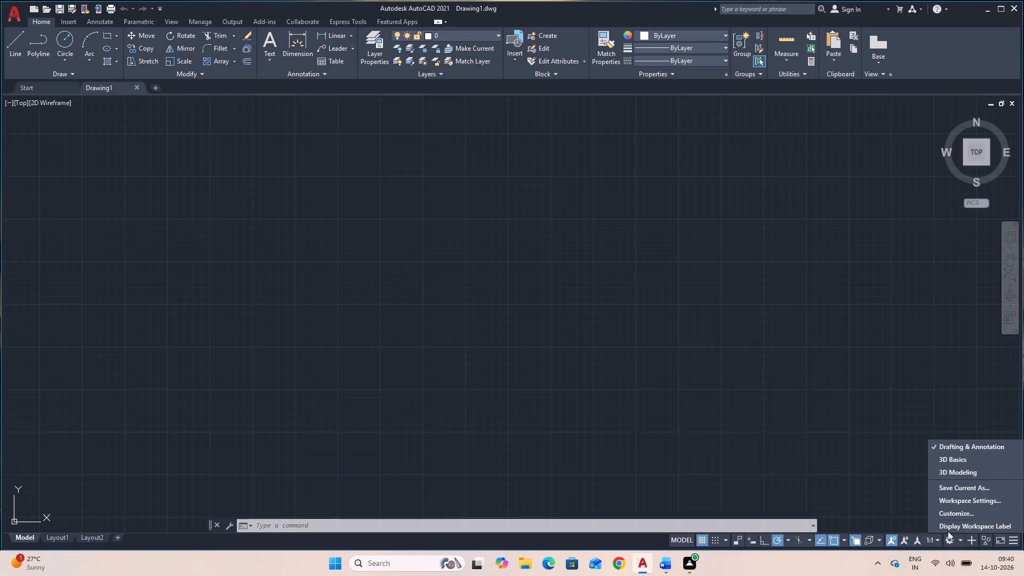
click(944, 471)
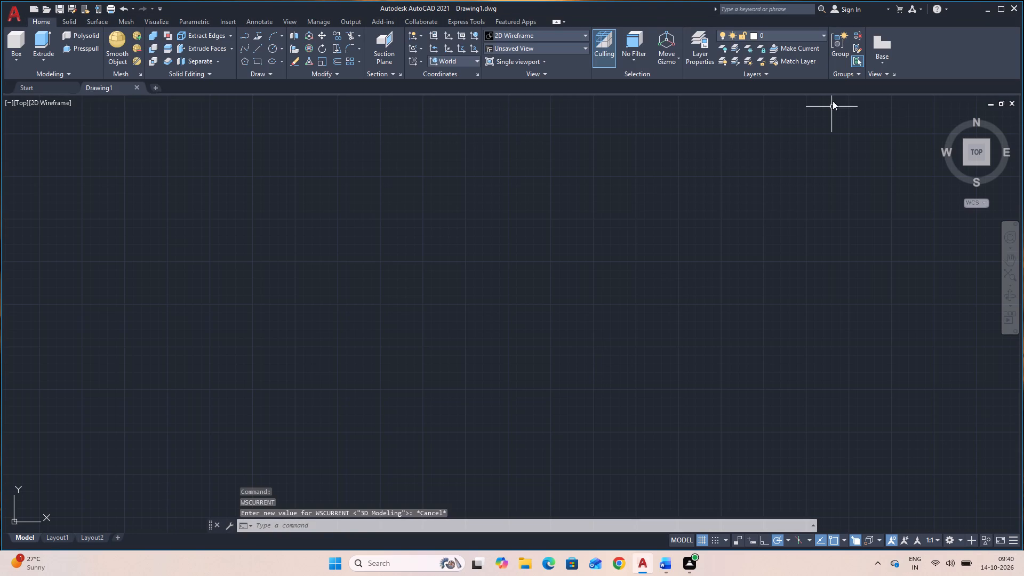
Set the visual style to Shaded with edges and the view to SE Isometric.
click(569, 34)
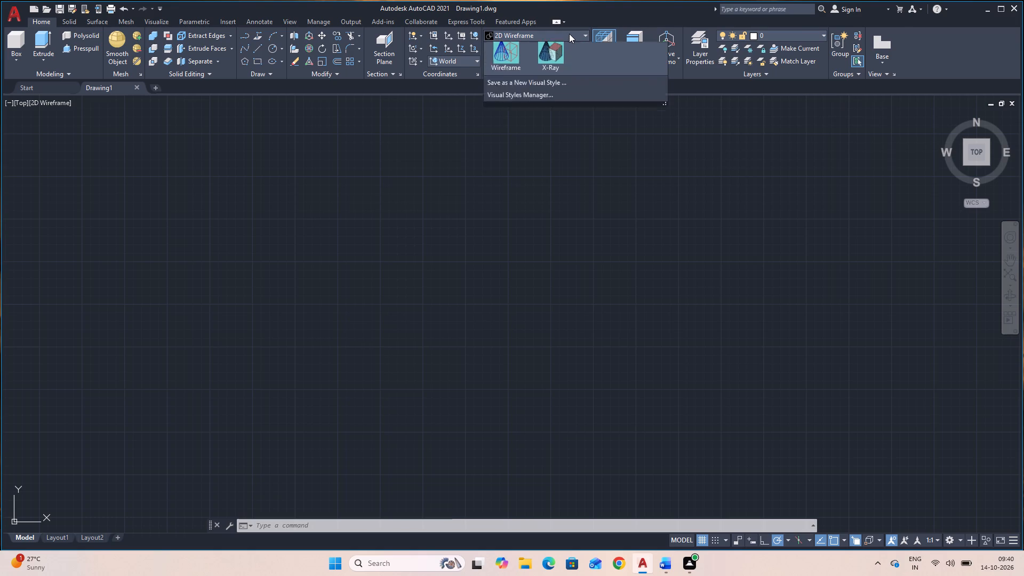
click(561, 95)
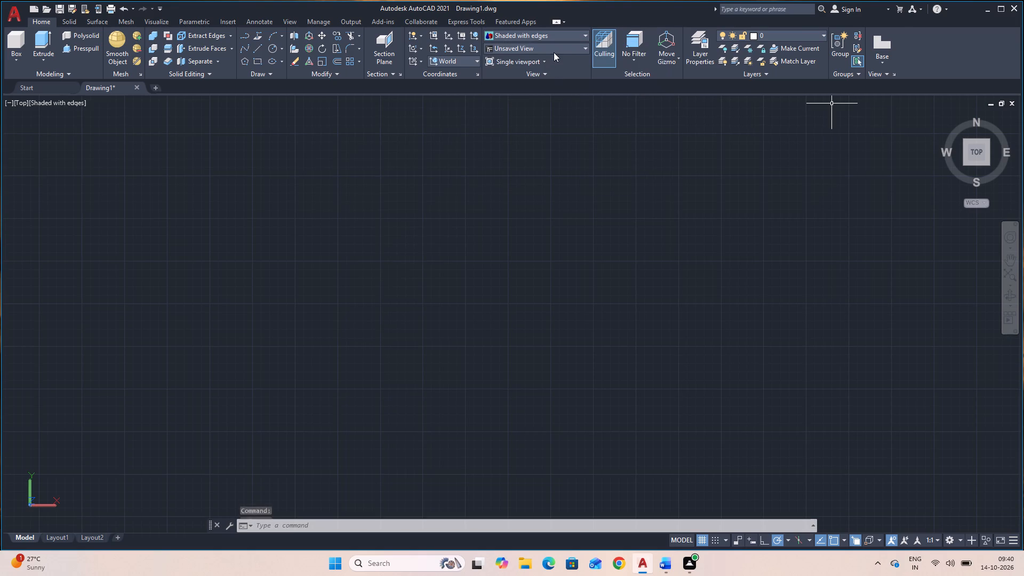
click(554, 49)
click(541, 134)
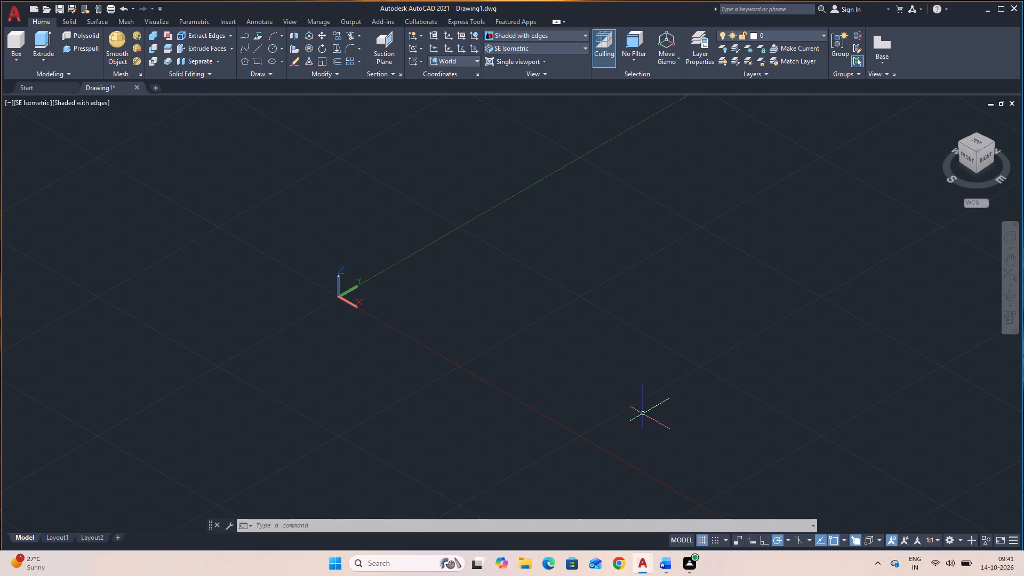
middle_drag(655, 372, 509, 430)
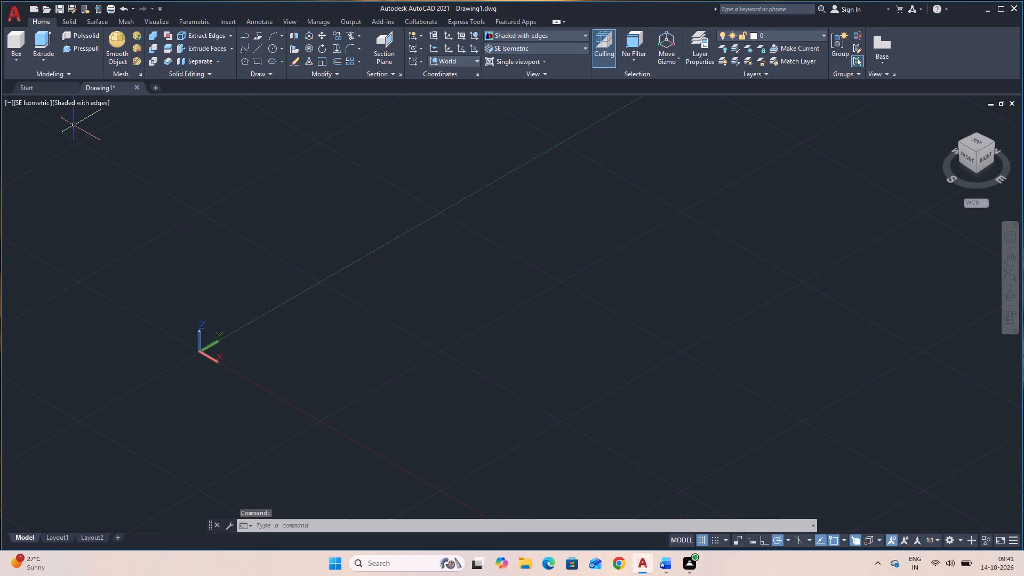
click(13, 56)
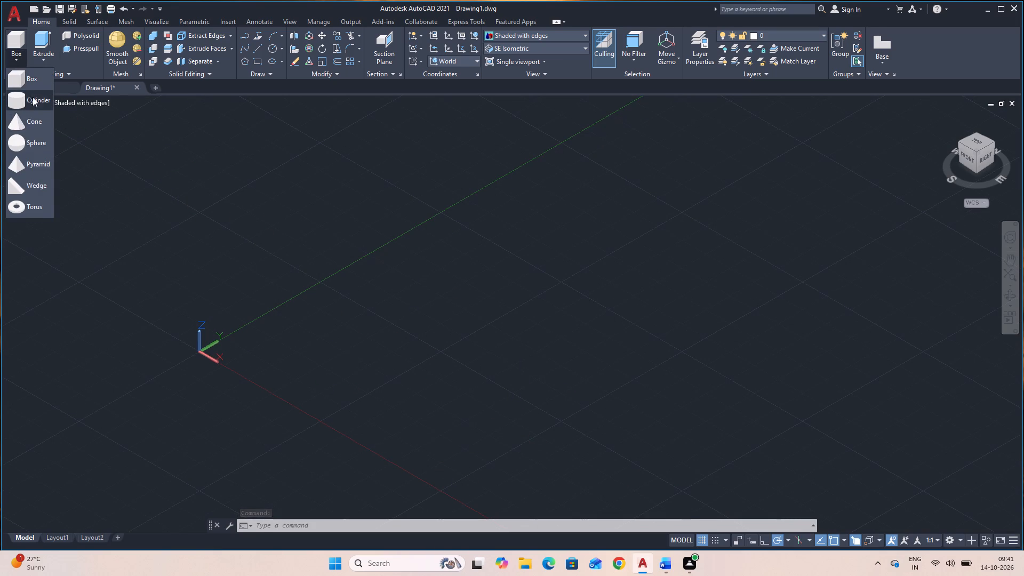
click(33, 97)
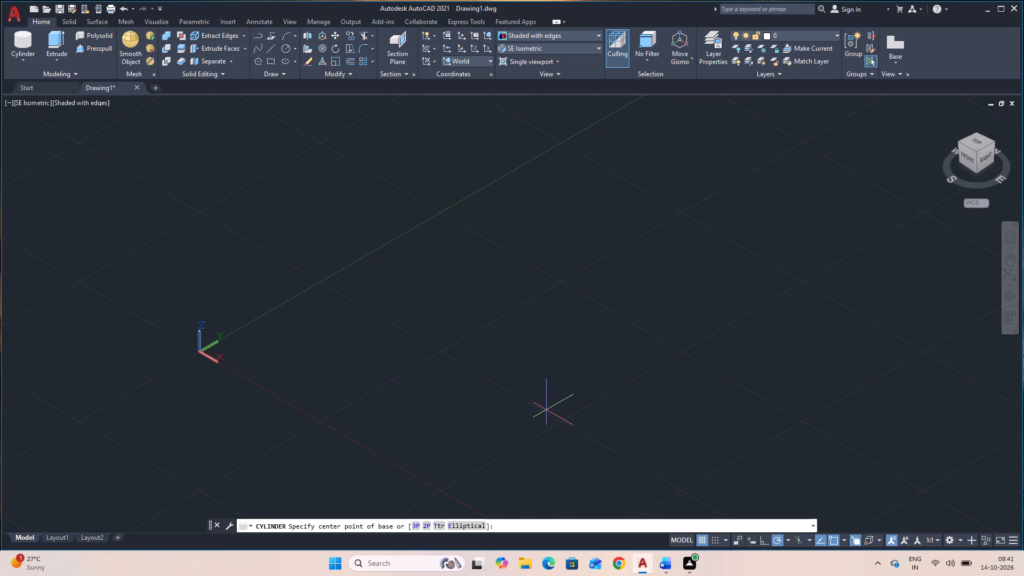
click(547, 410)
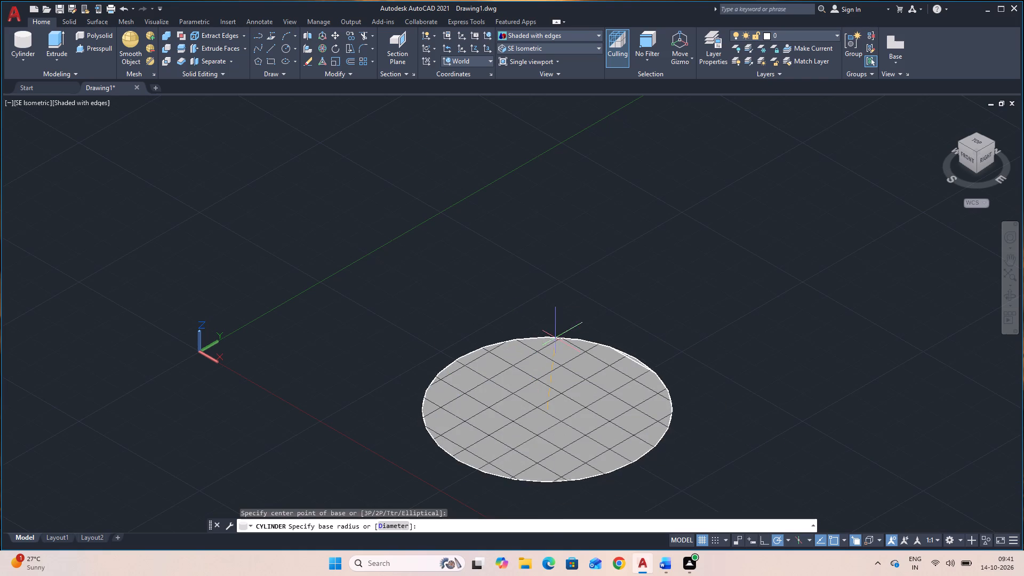
Turn on Ortho mode and abandon the unfinished cylinder.
click(764, 540)
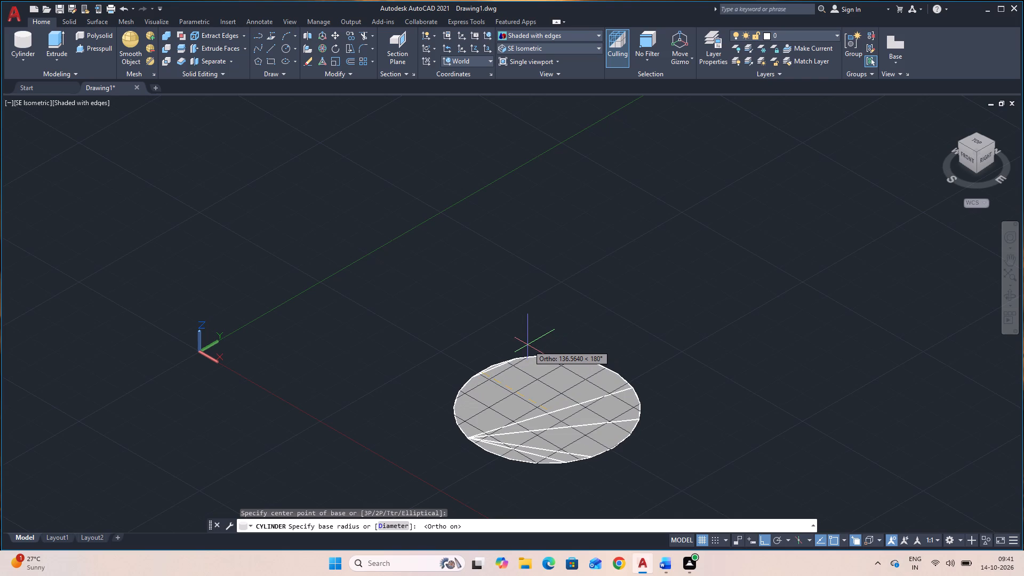
key(Escape)
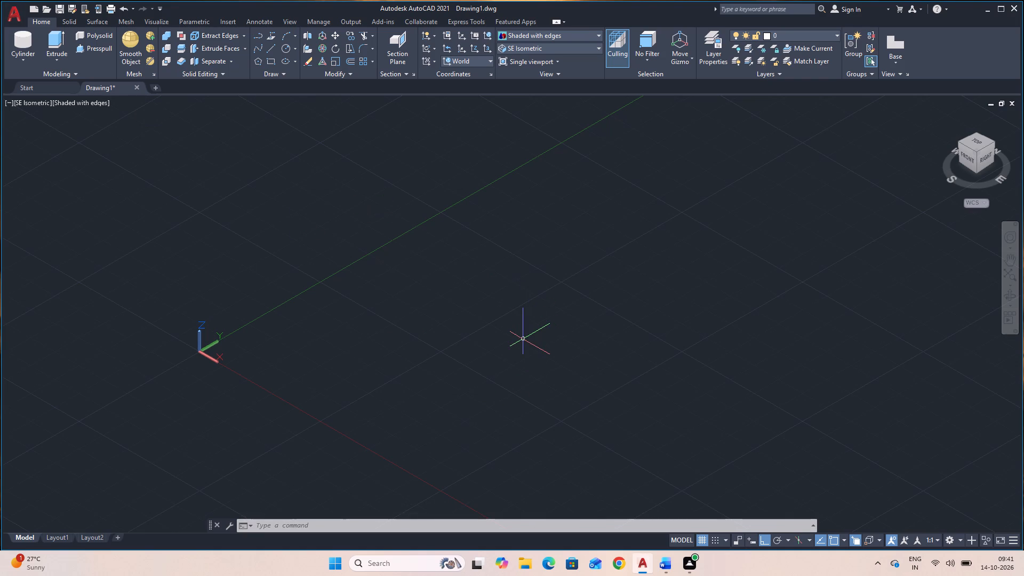
Draw three connected lines: 27 up along Z, 100 along the Y direction, and 27 back down along Z.
text(L)
key(space)
key(space)
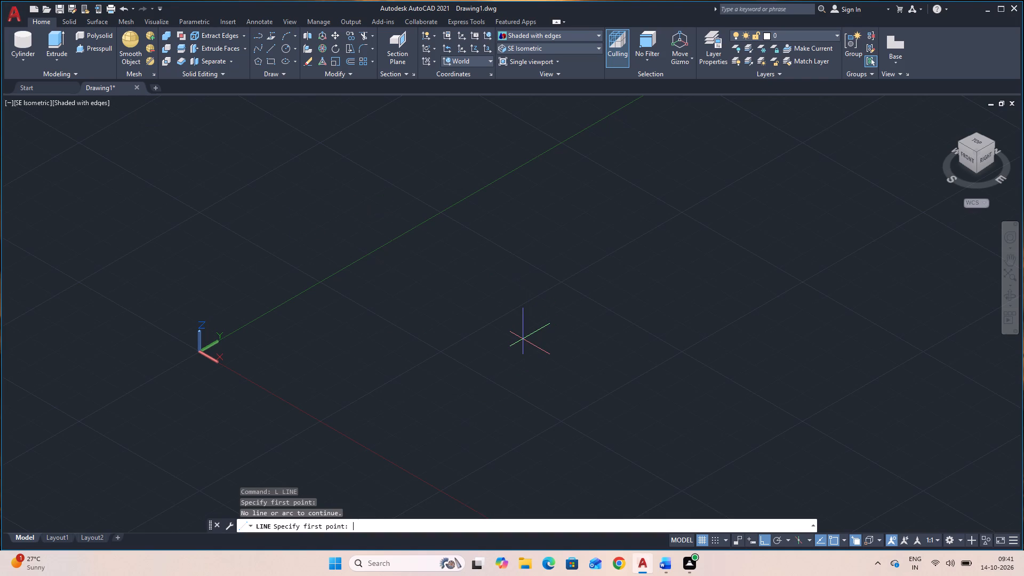
click(523, 394)
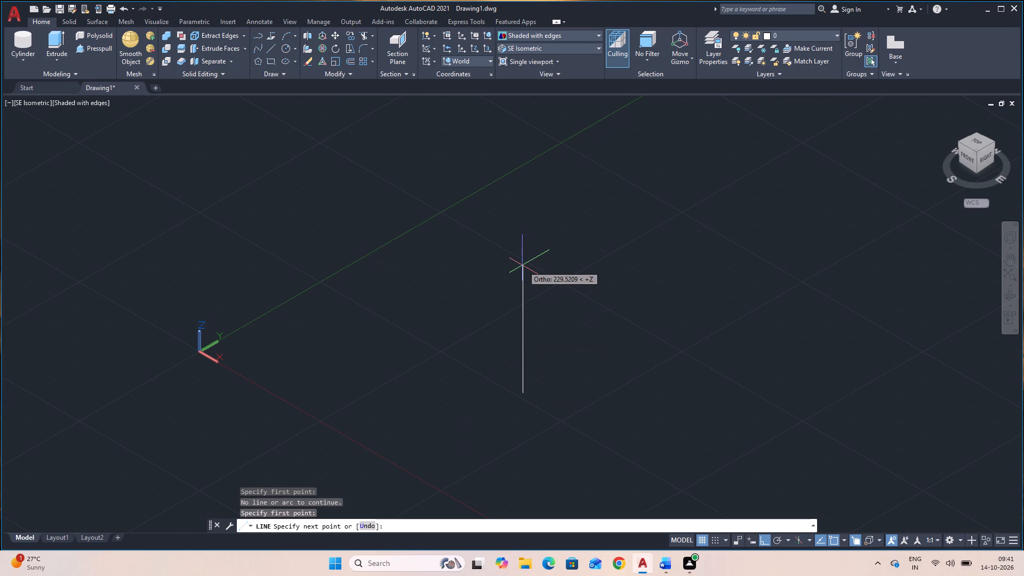
text(27)
key(Return)
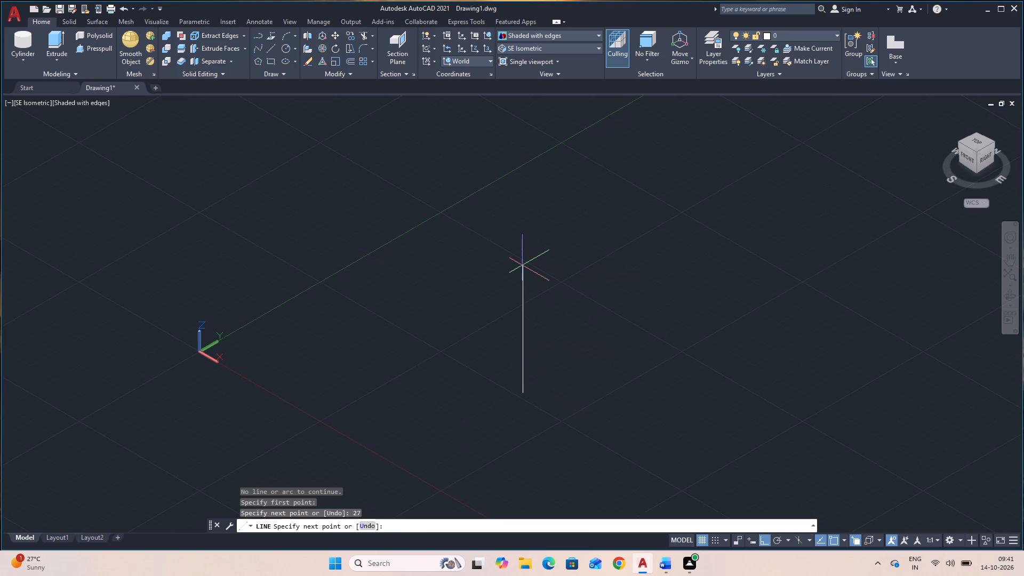
text(100)
key(Return)
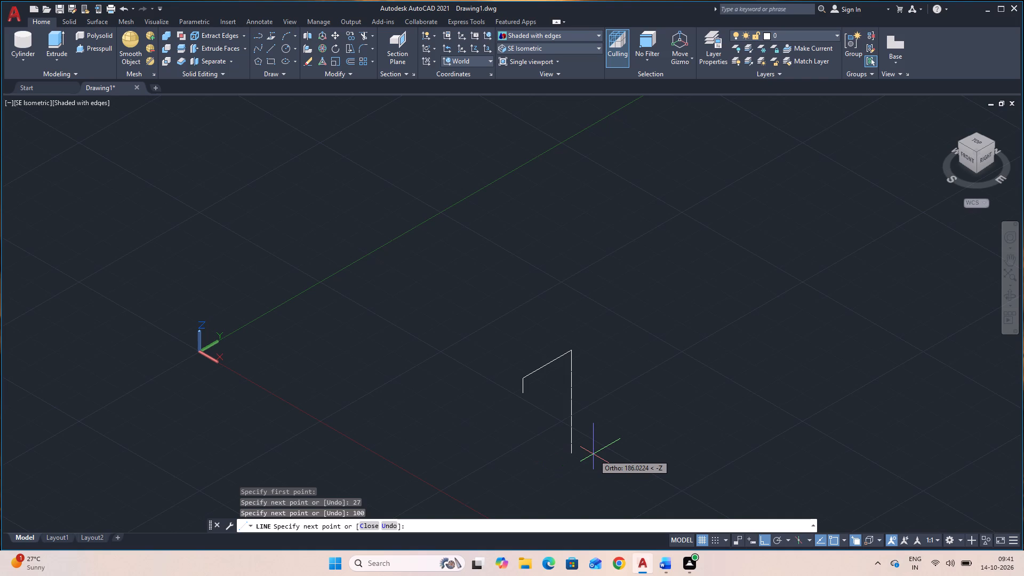
text(27)
key(Return)
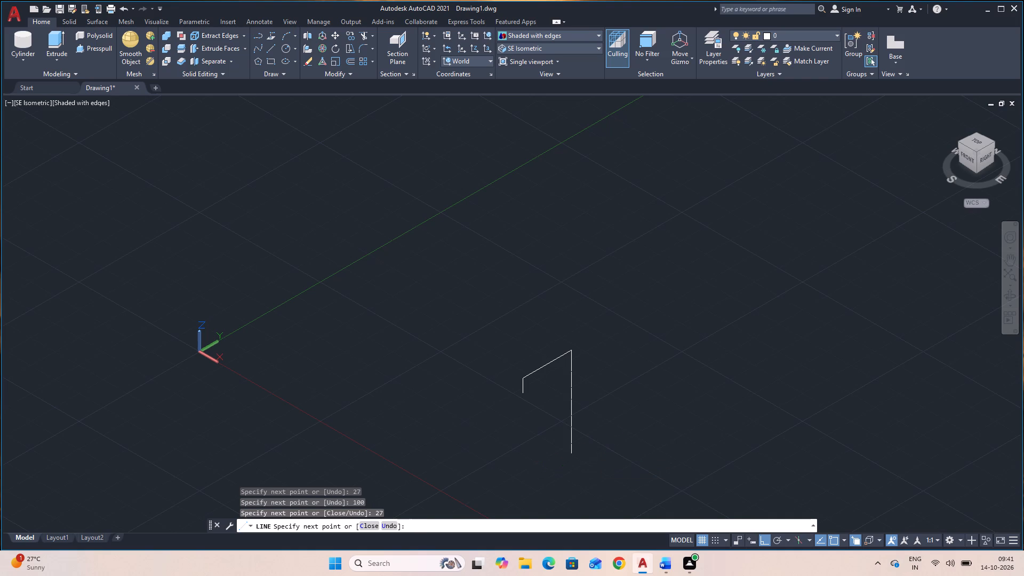
scroll(546, 381, up, 7)
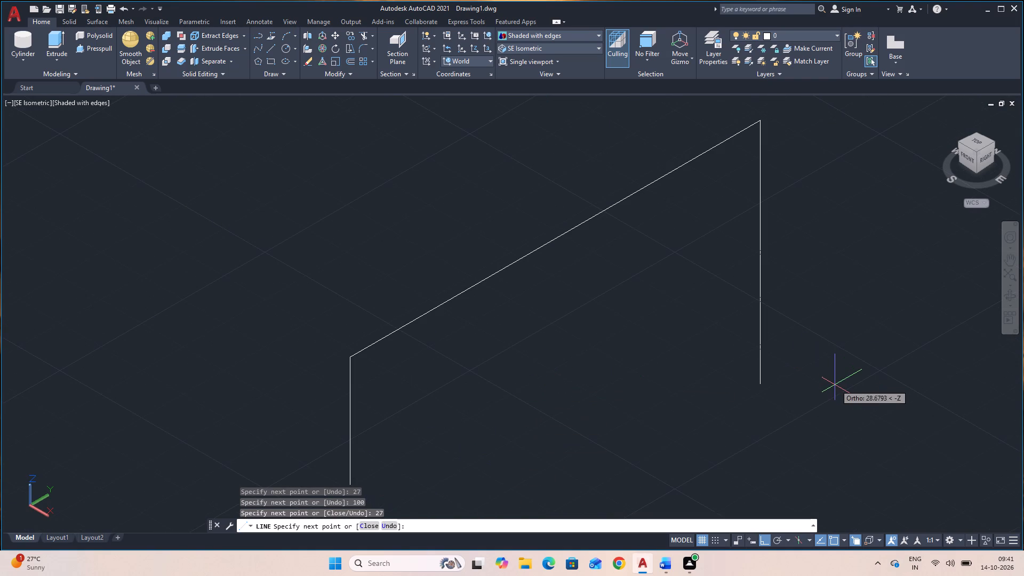
key(Escape)
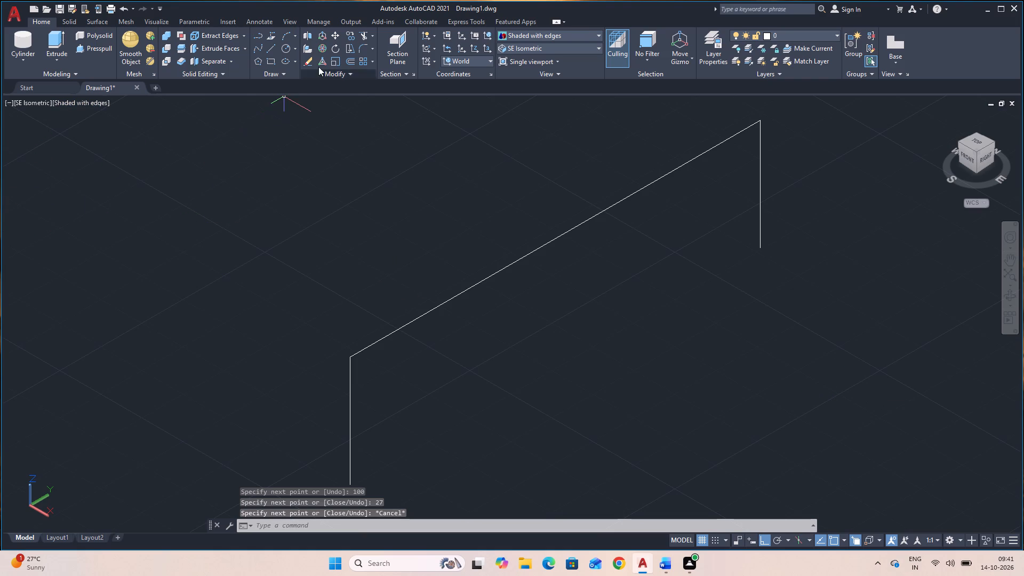
Fillet both upper corners of the three-line outline with a radius of 10.
click(362, 45)
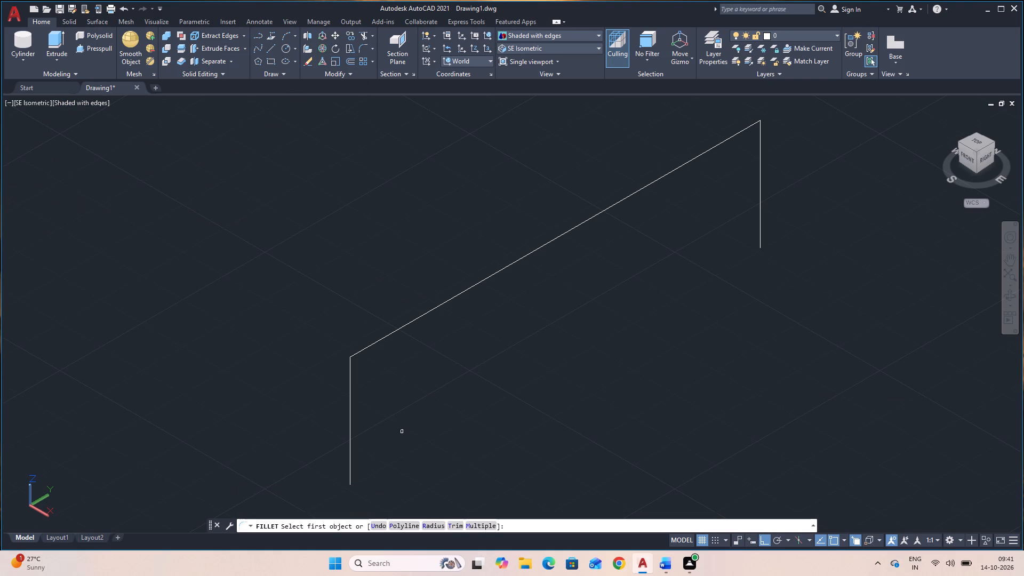
click(434, 524)
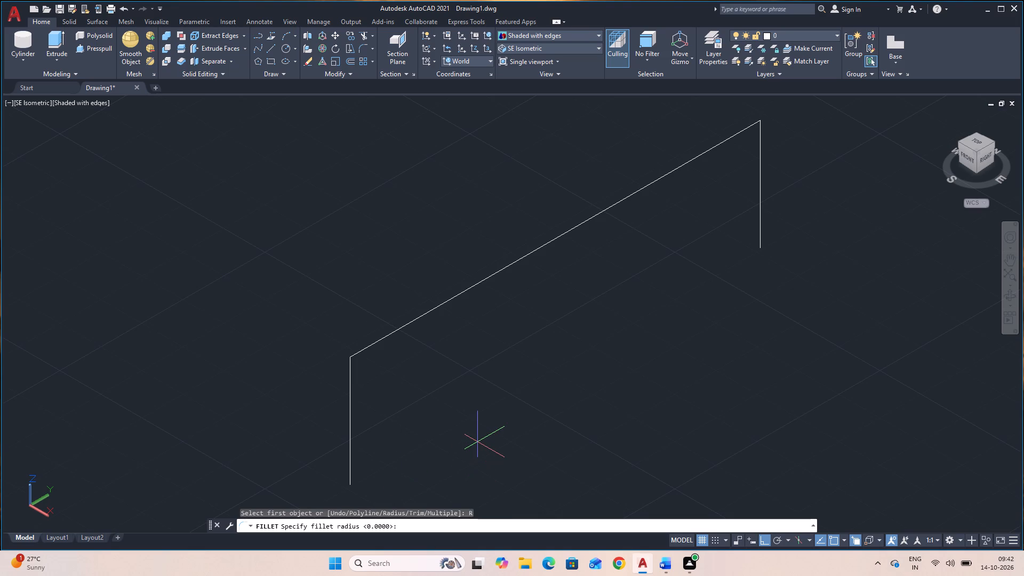
text(10)
key(Return)
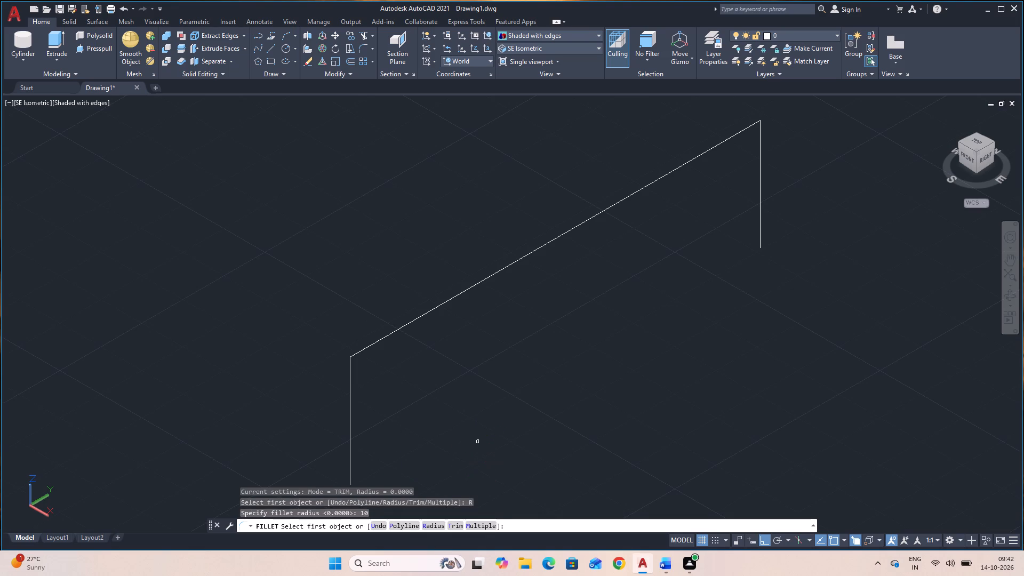
click(350, 394)
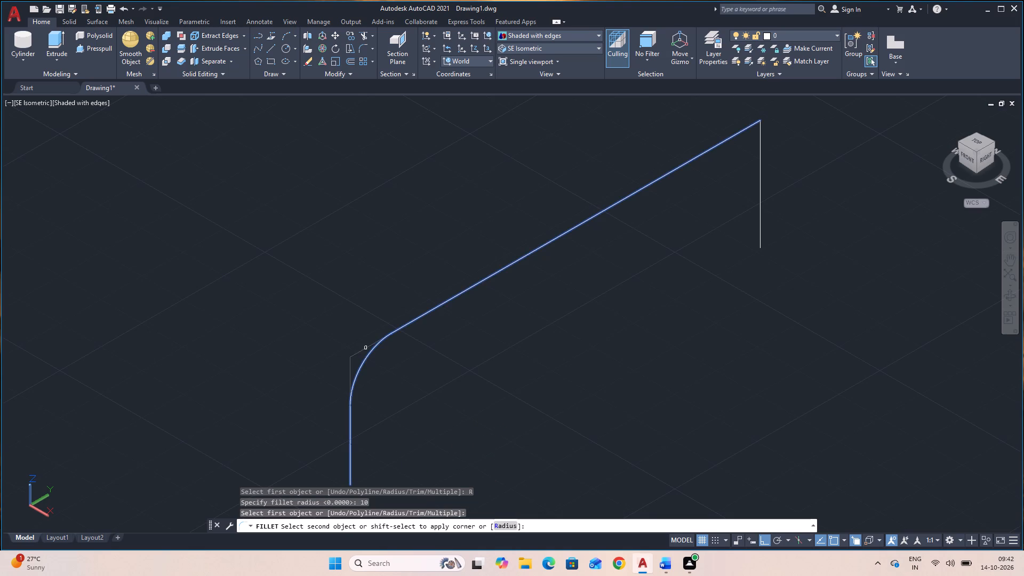
click(366, 348)
key(Escape)
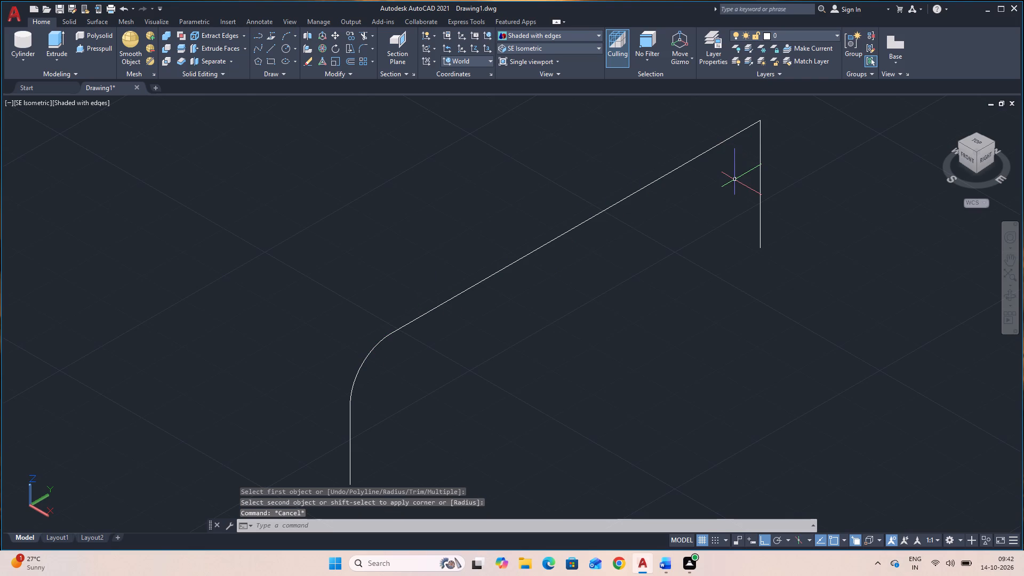
key(space)
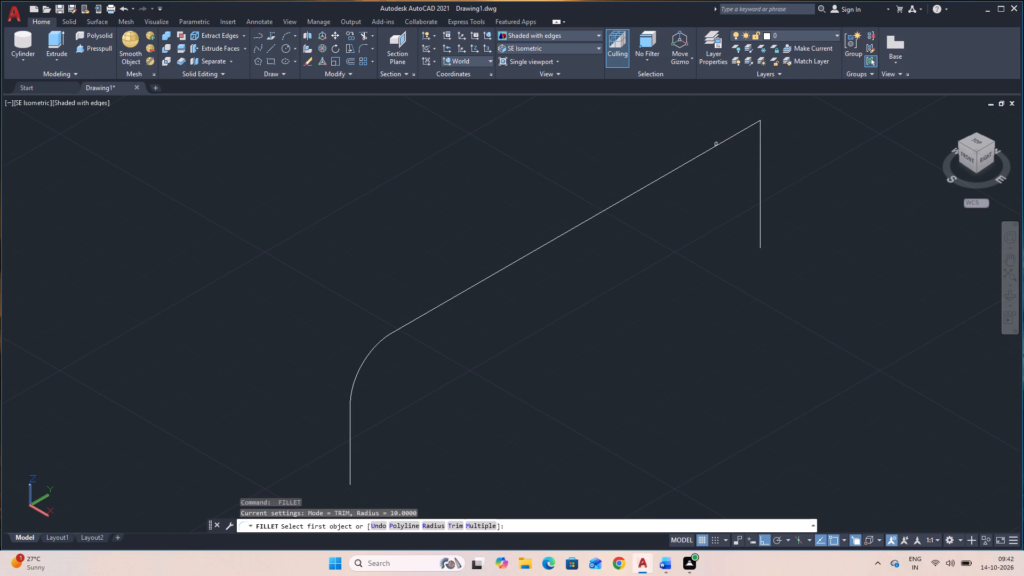
click(716, 145)
click(761, 160)
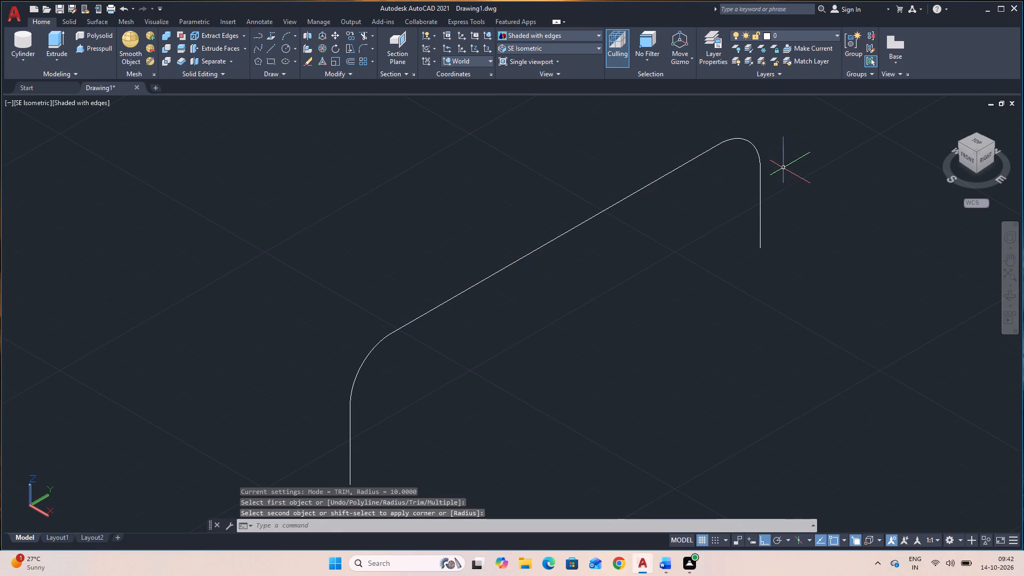
Close the outline's open bottom with a line between the lower ends of the two vertical lines.
scroll(716, 246, down, 1)
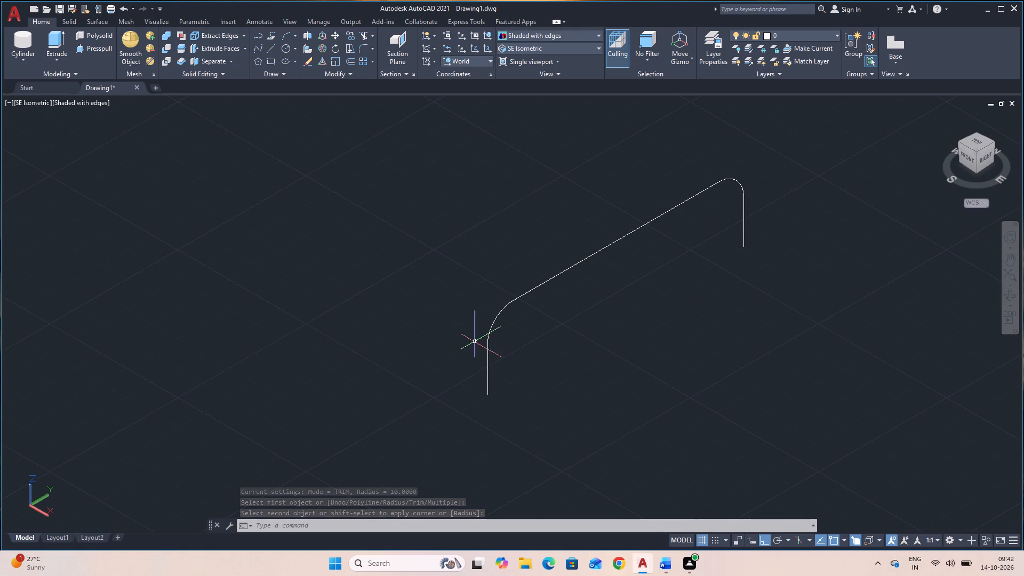
key(Escape)
text(L)
key(space)
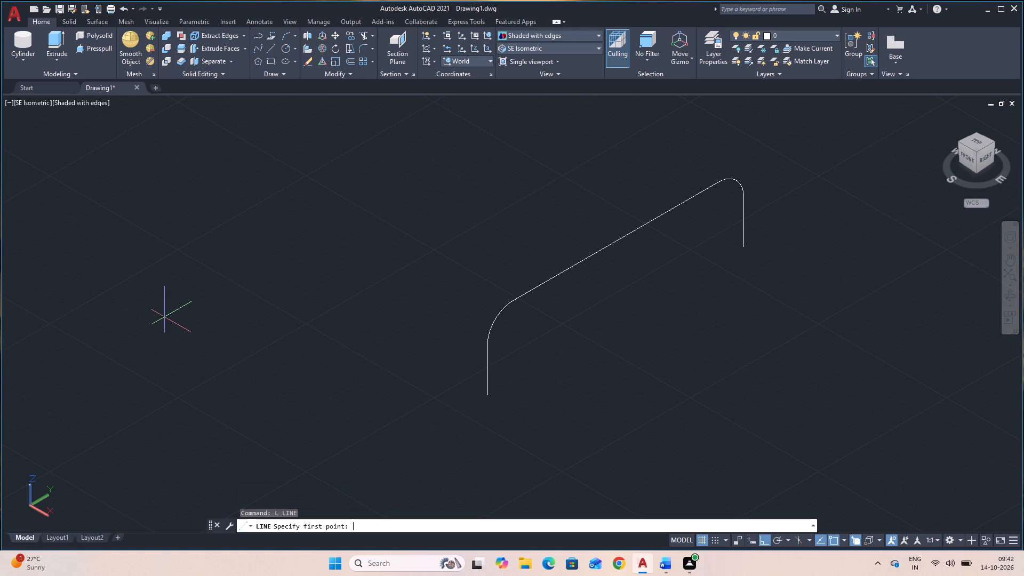
click(487, 399)
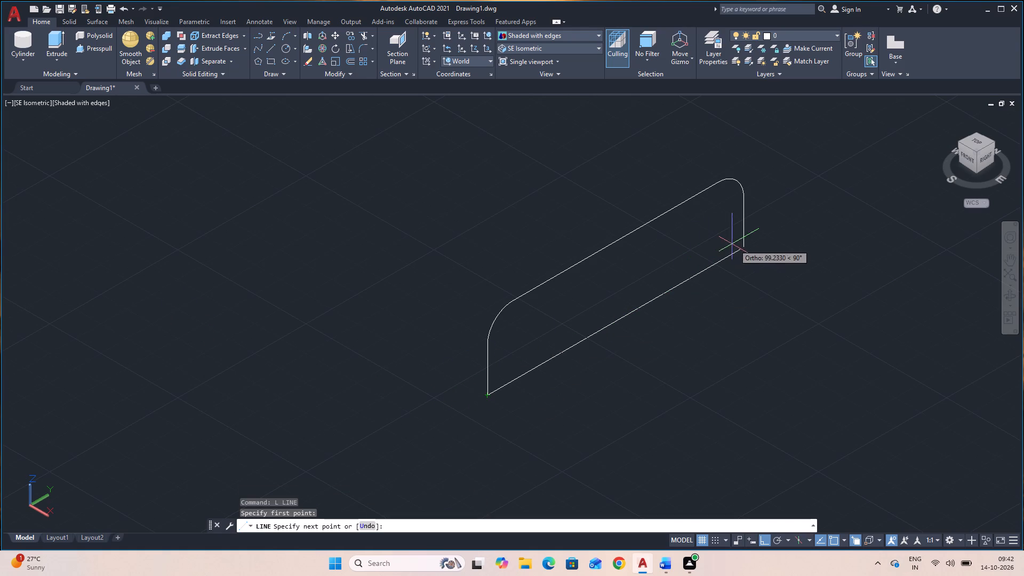
click(743, 249)
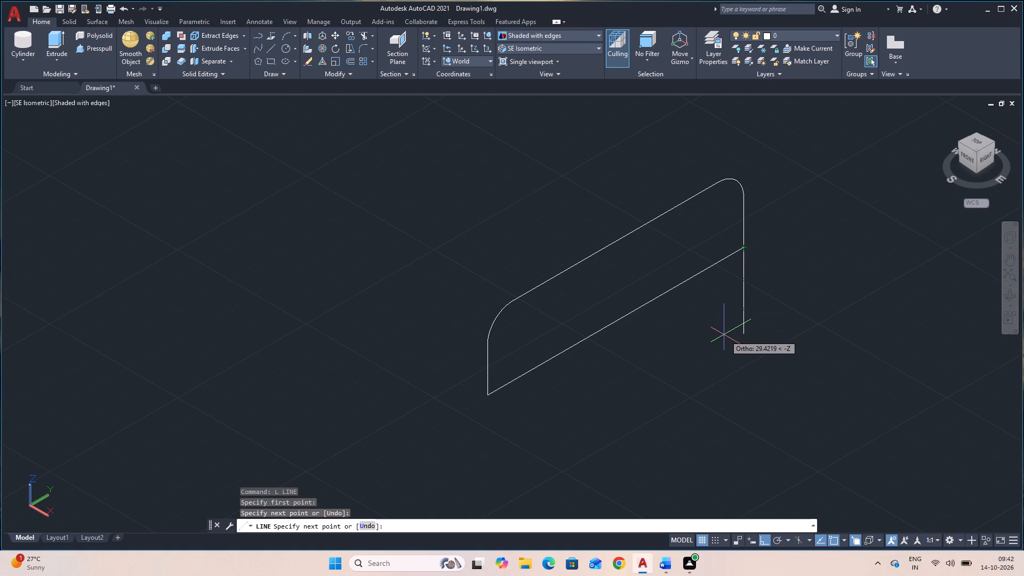
key(Escape)
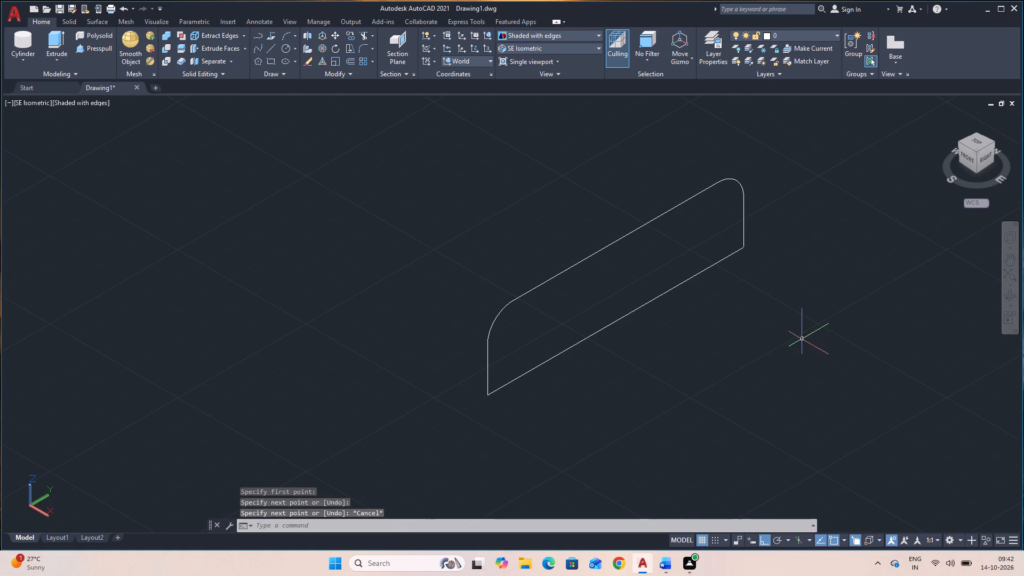
Join all the lines and fillet arcs of the closed outline into a single object.
click(785, 281)
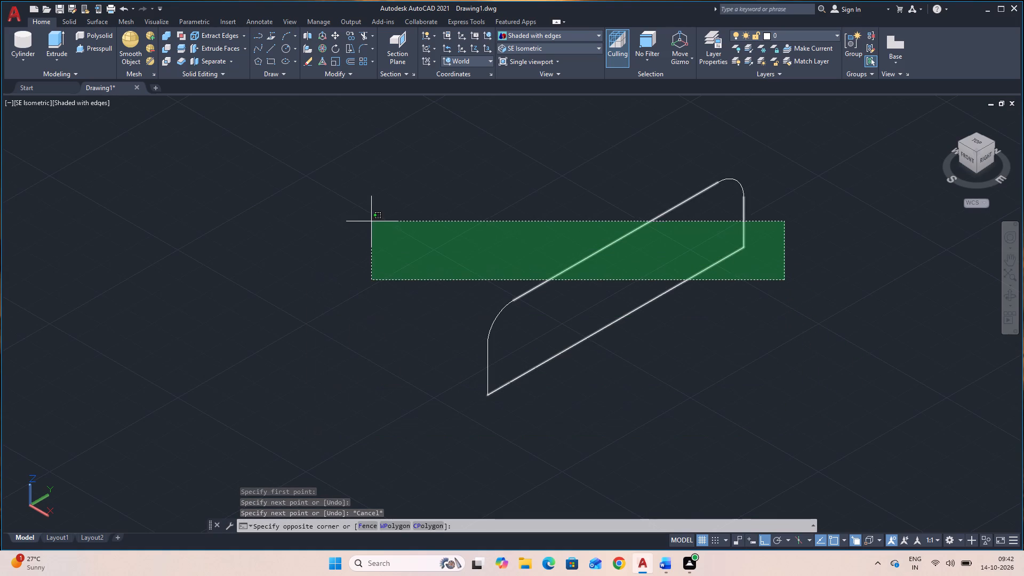
click(399, 167)
click(511, 448)
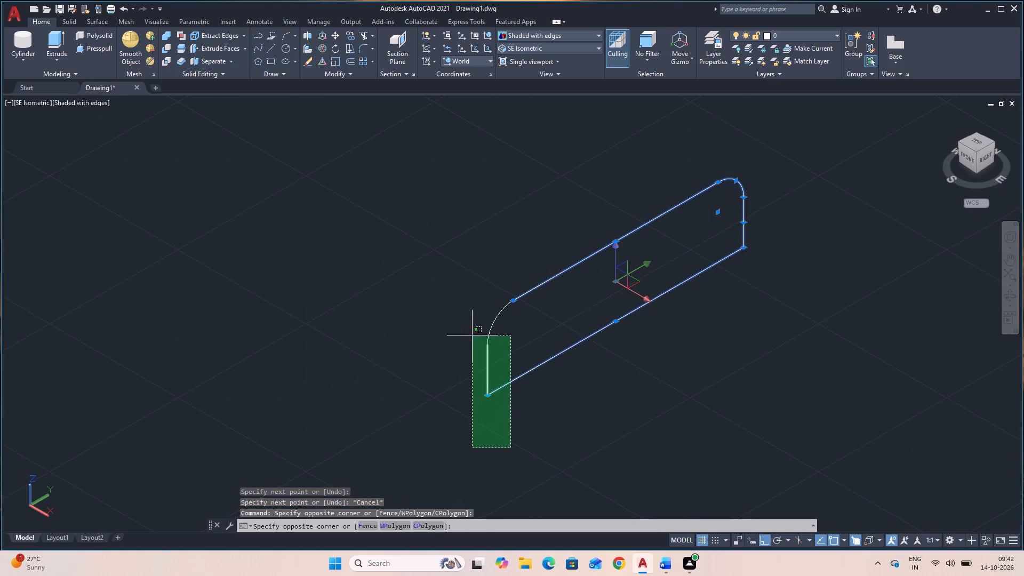
click(452, 225)
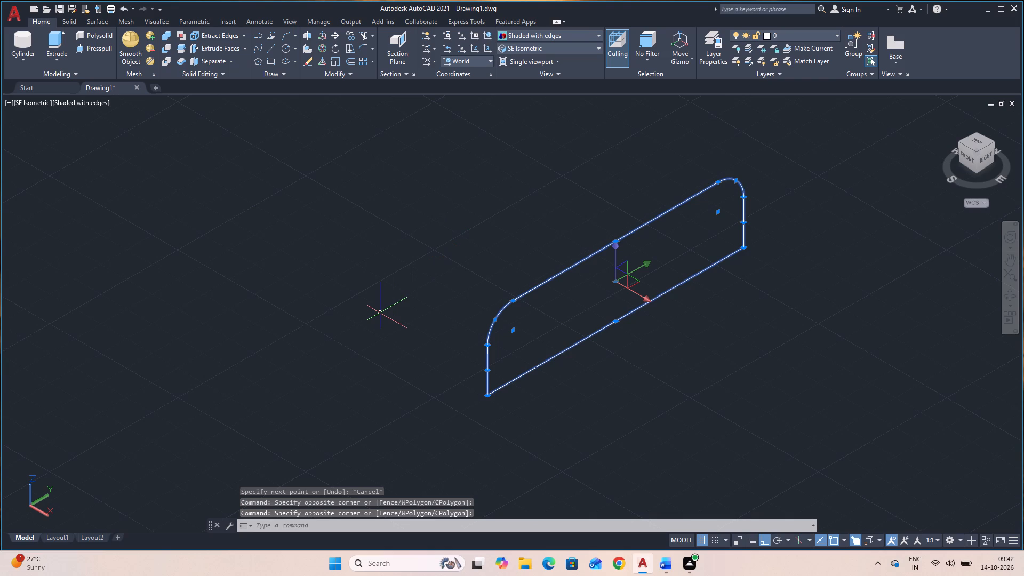
text(J)
key(space)
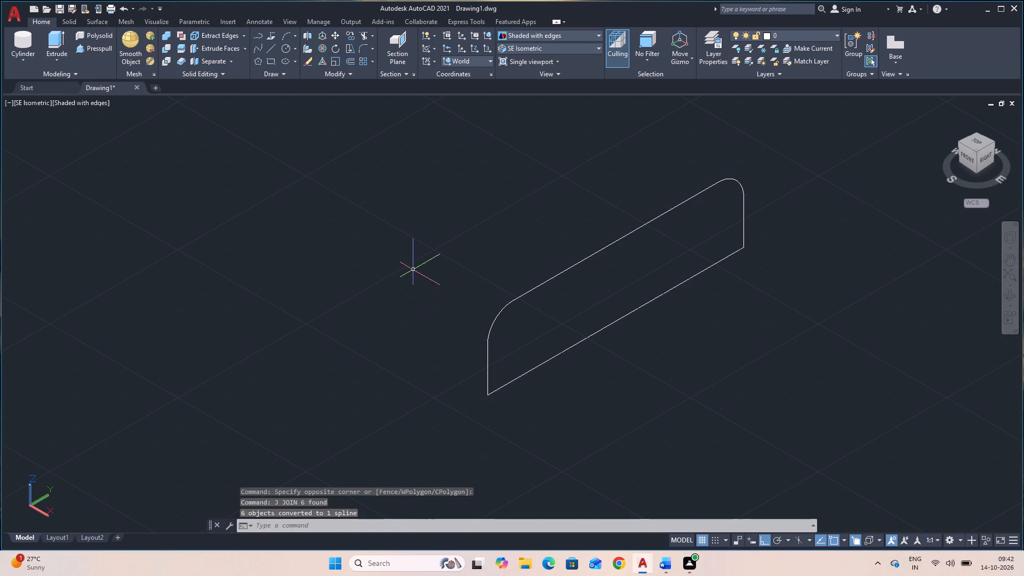
Presspull the closed rounded-corner outline by 13 to make a solid.
click(94, 49)
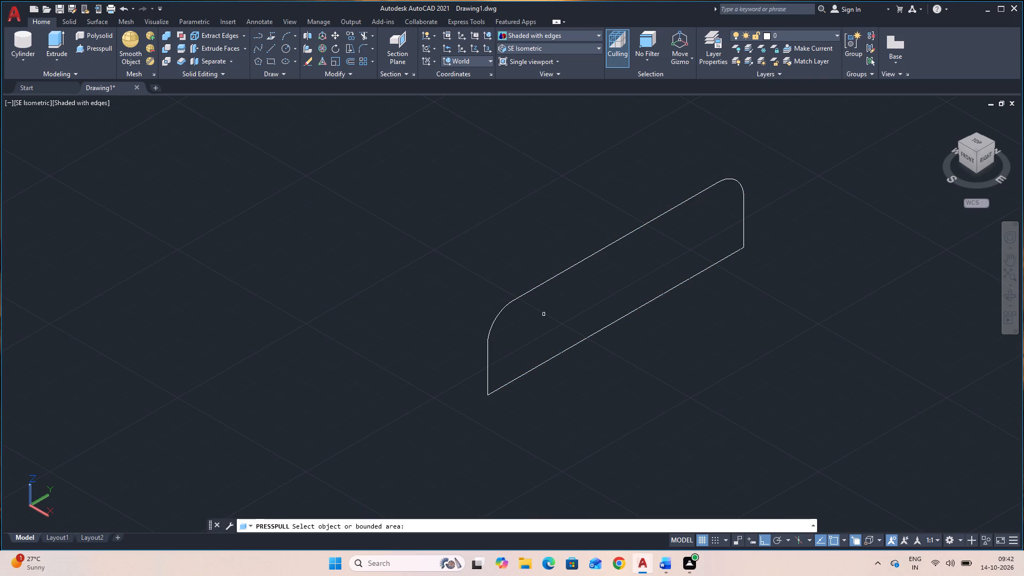
click(534, 289)
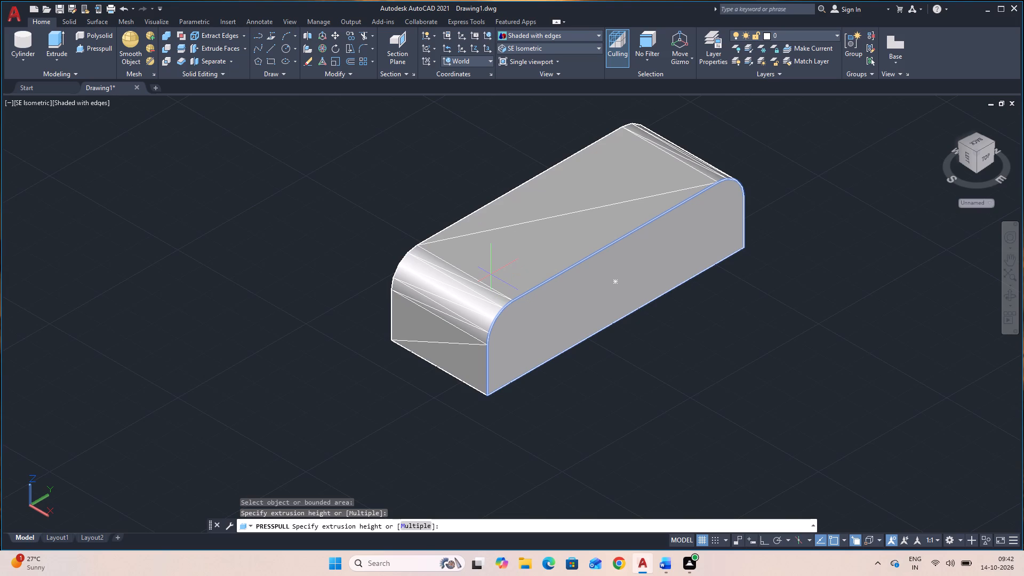
text(13)
key(Return)
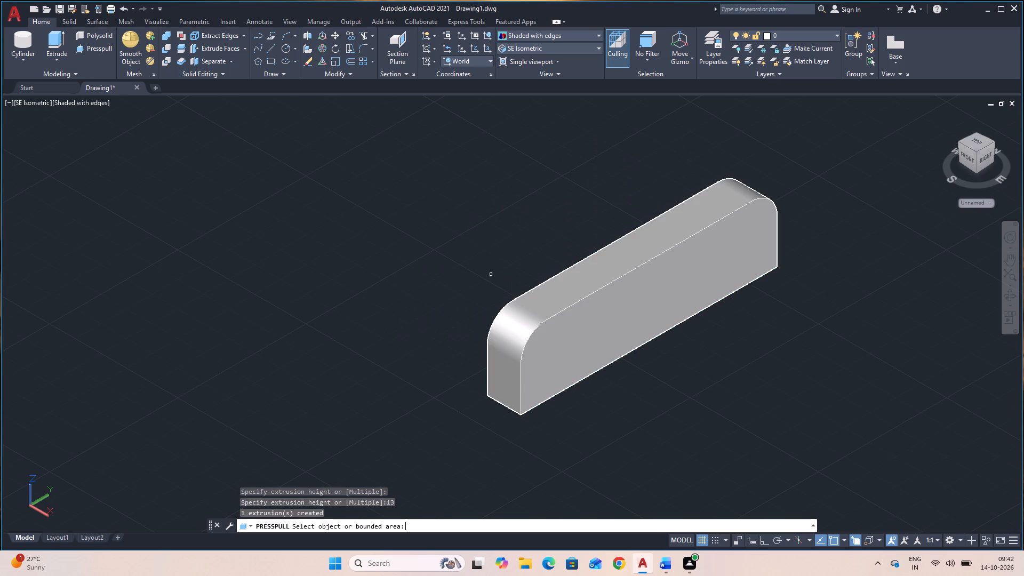
key(Escape)
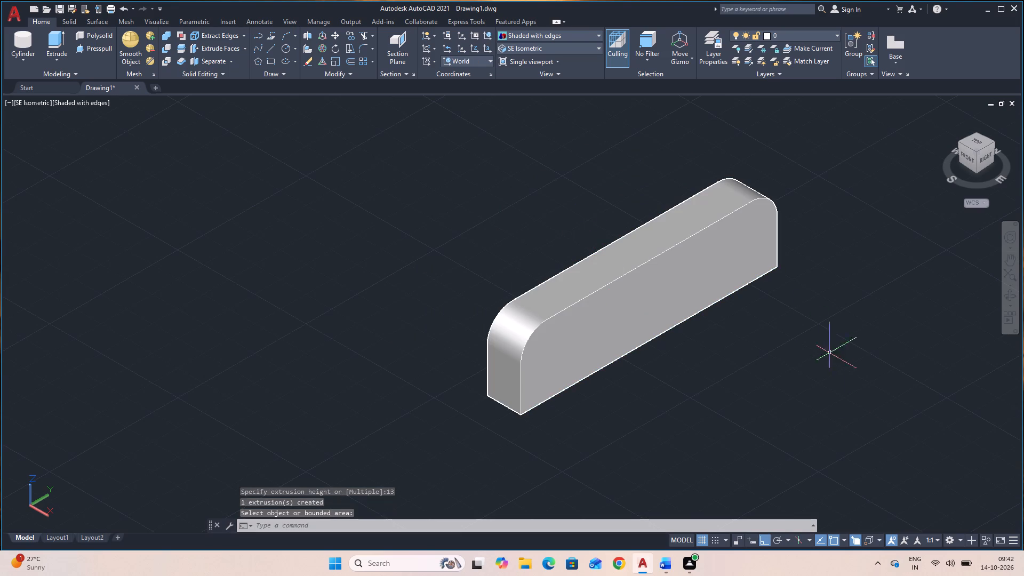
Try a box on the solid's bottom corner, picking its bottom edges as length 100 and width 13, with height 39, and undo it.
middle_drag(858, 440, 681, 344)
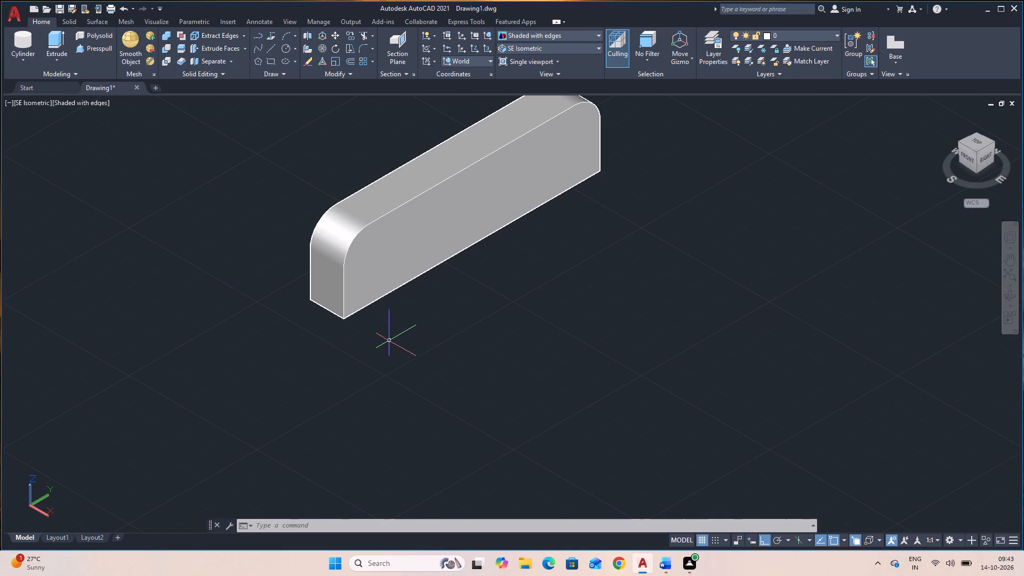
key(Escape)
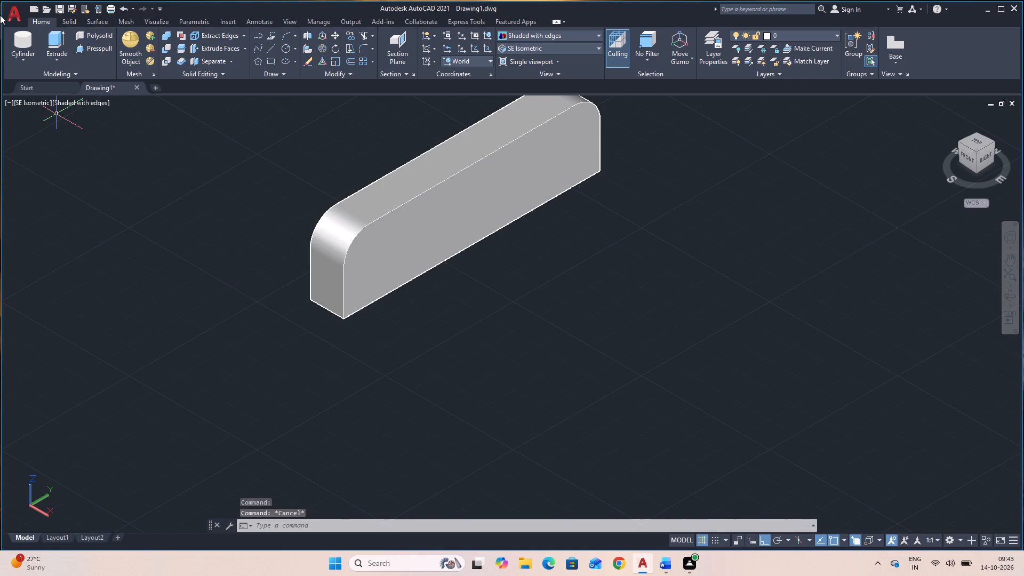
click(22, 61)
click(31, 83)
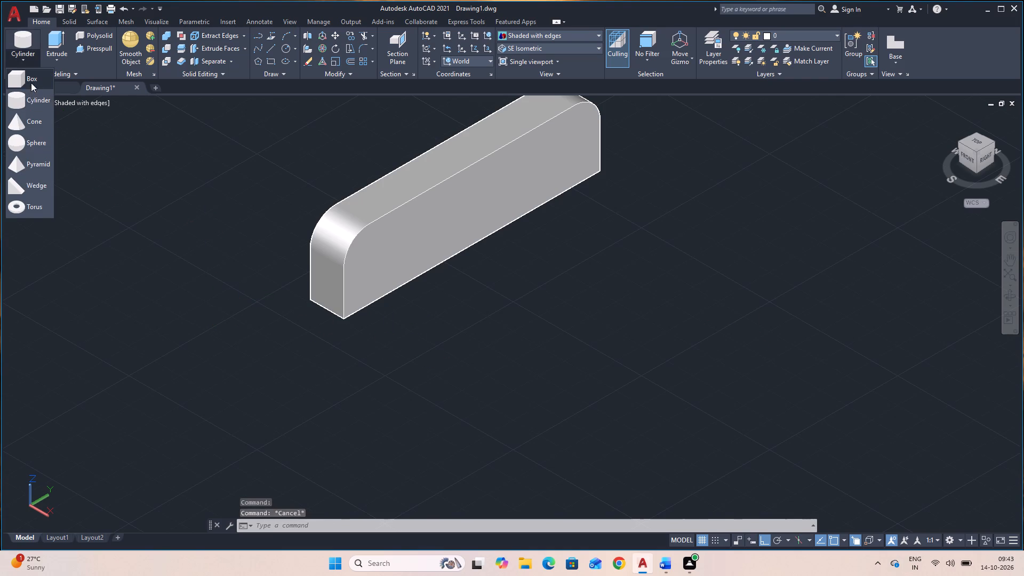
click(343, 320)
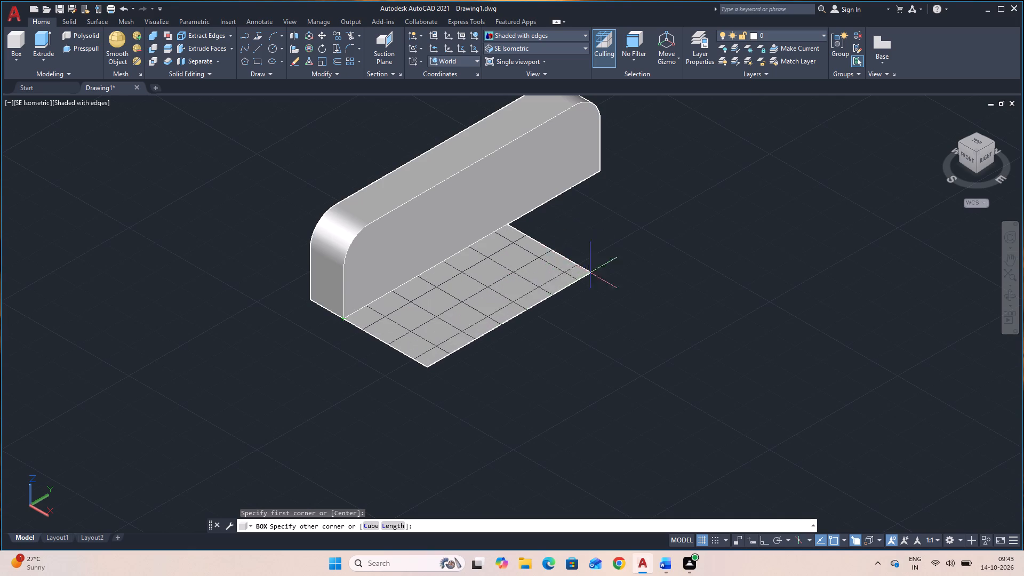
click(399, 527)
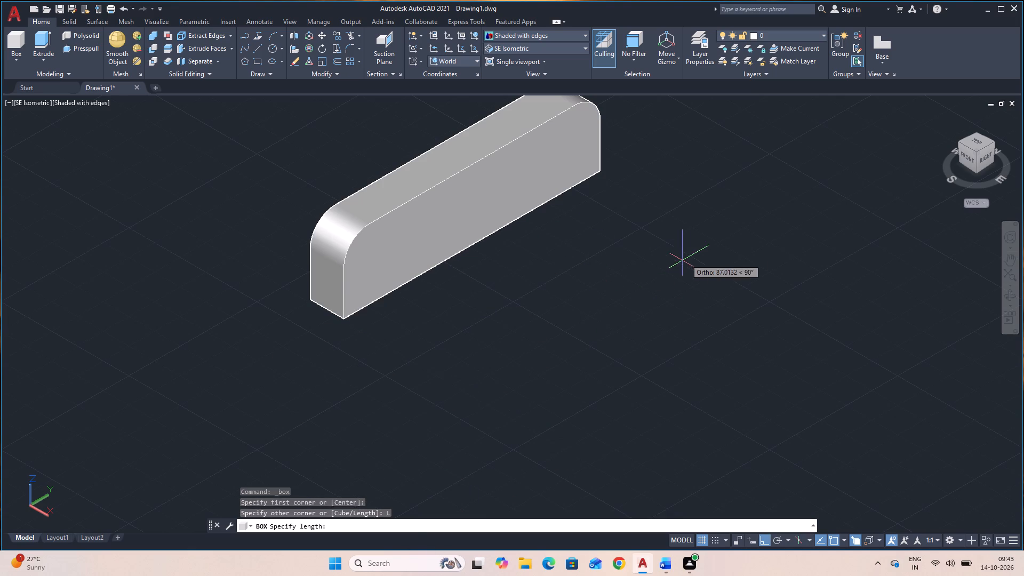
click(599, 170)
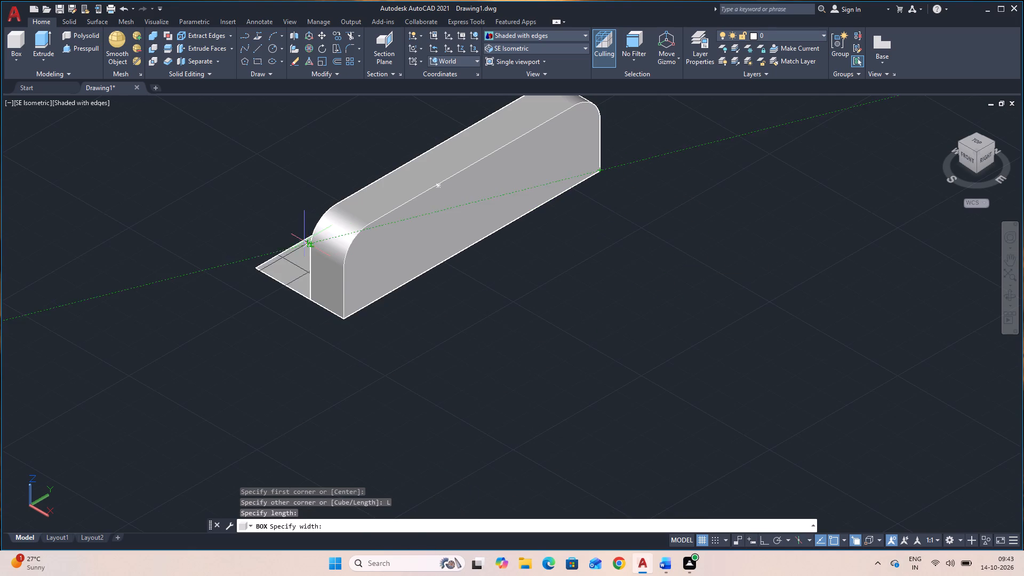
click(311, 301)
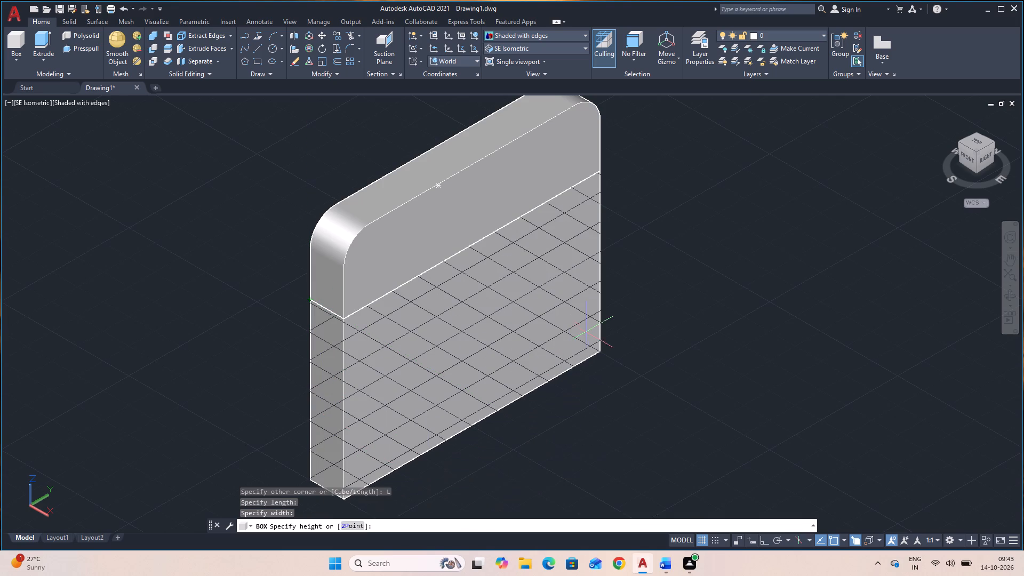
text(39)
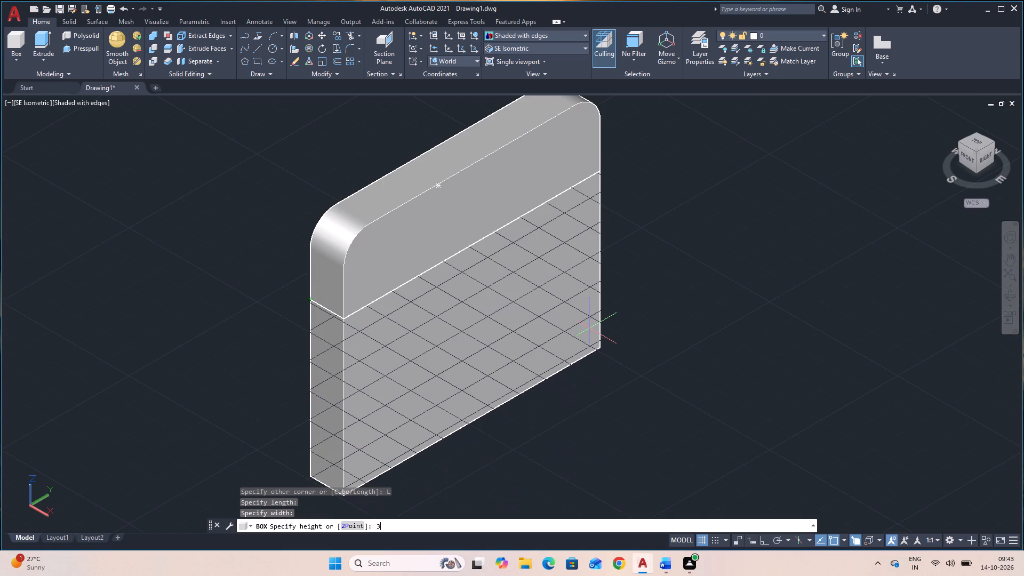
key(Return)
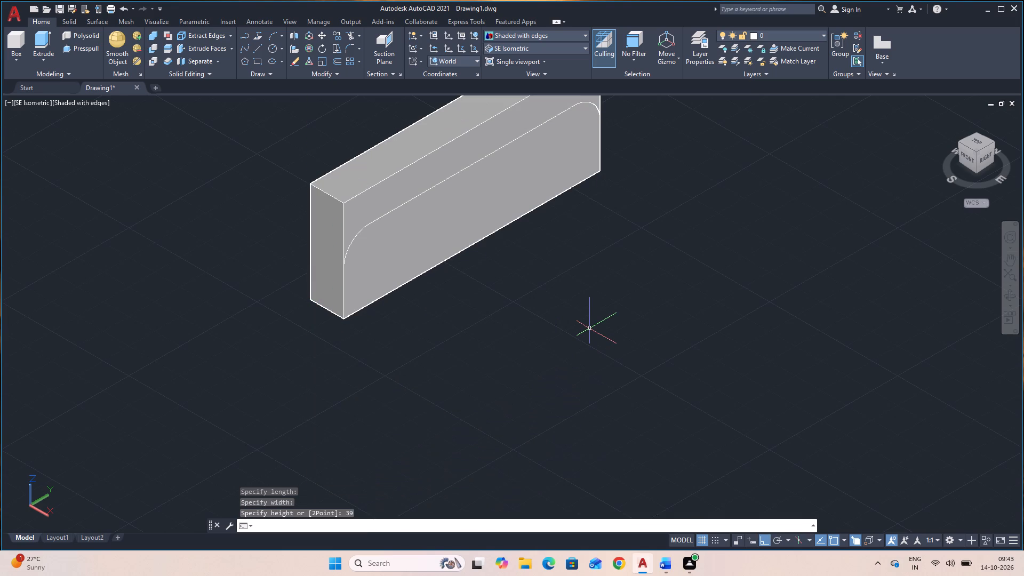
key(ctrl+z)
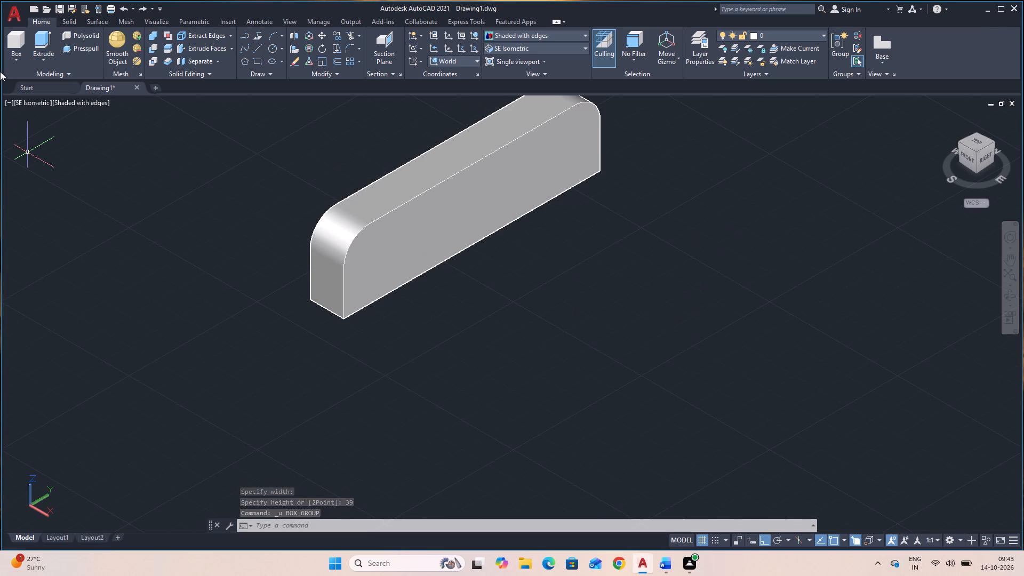
Build a box below the rounded solid from its bottom front corner, matching length 100 and width 13, with height -39.
click(17, 39)
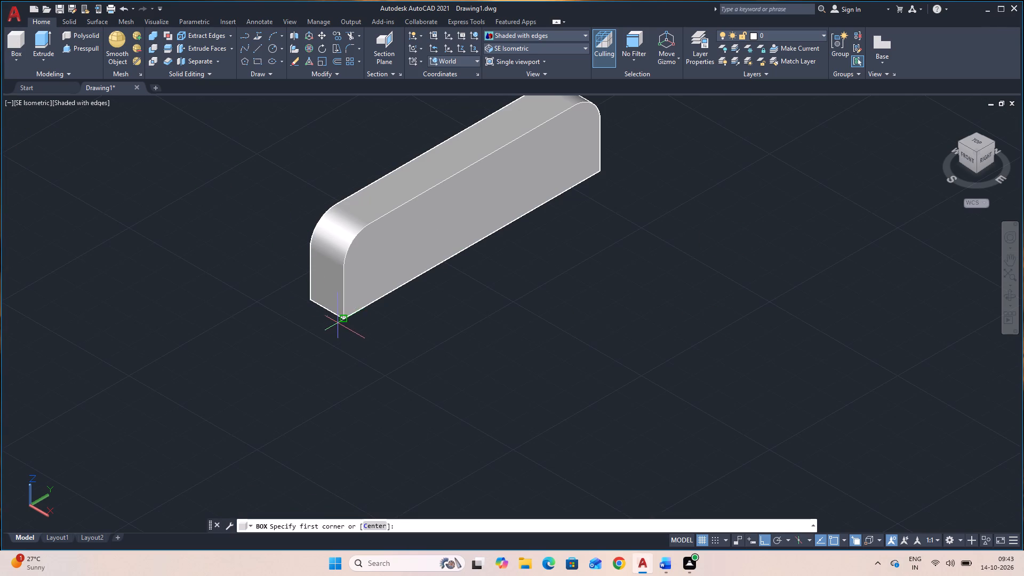
click(342, 320)
click(390, 523)
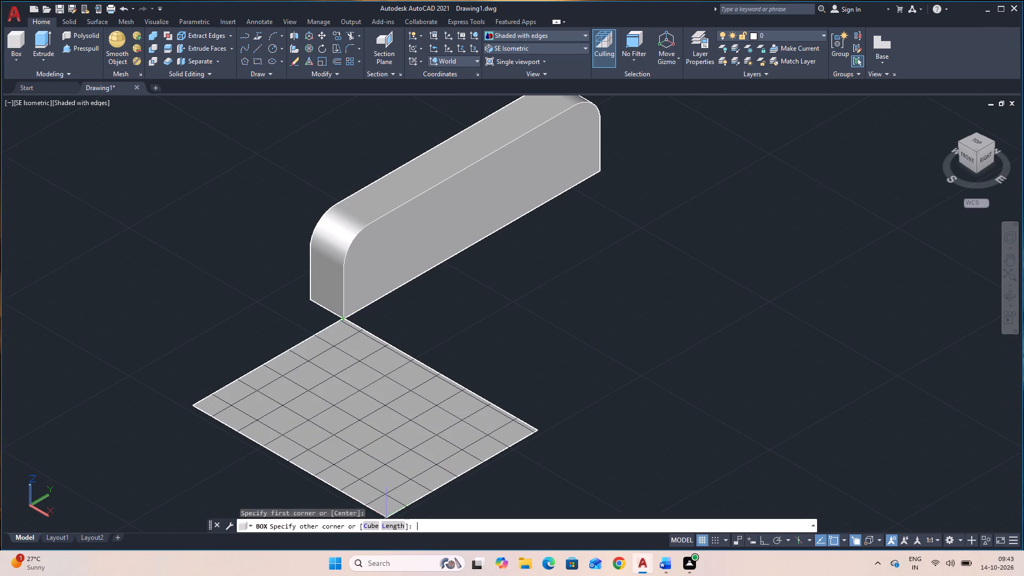
click(603, 172)
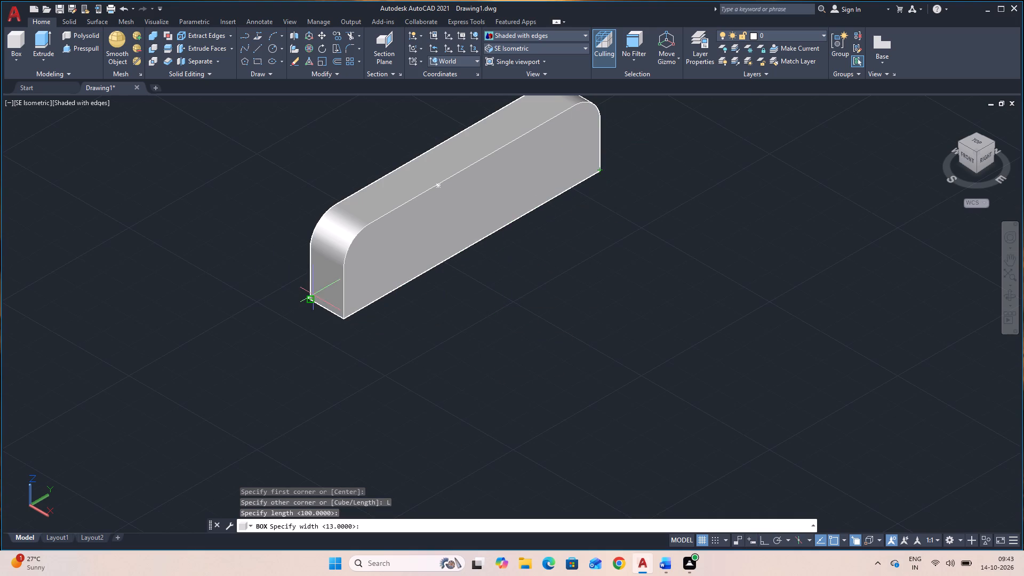
click(311, 299)
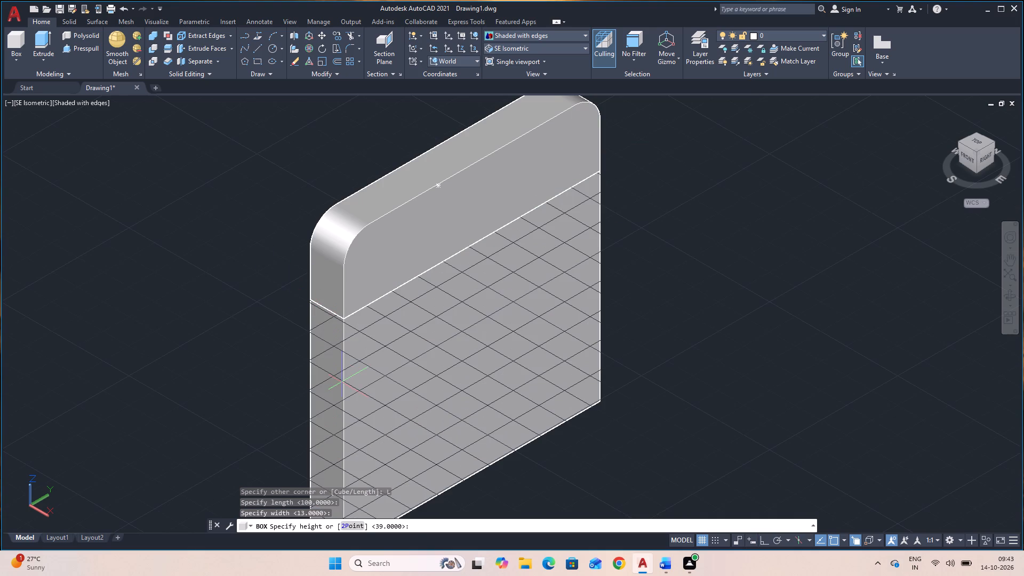
key(minus)
text(39)
key(Return)
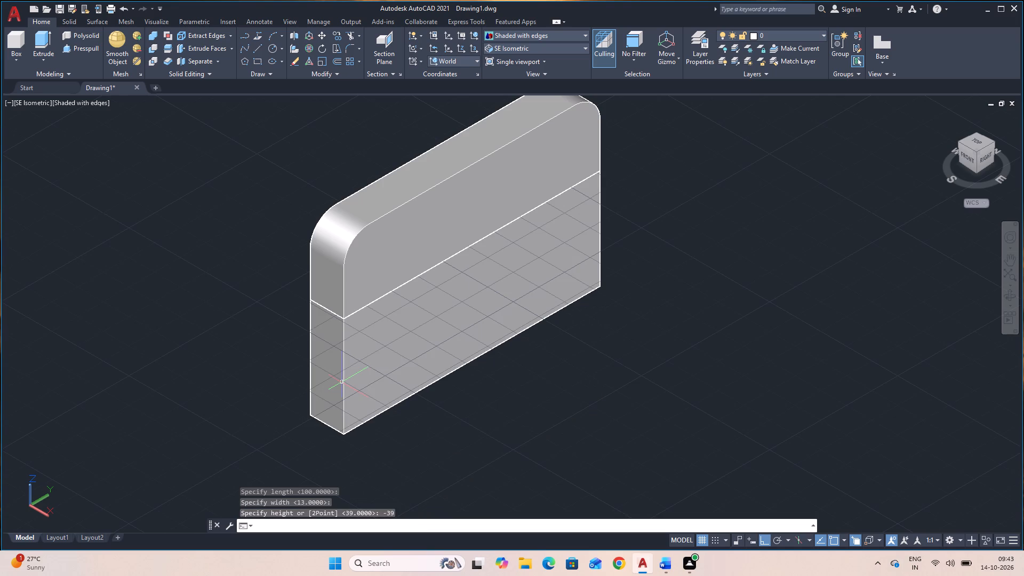
Move the rounded solid and the box together straight up along Z, away from the original outline.
scroll(483, 366, down, 2)
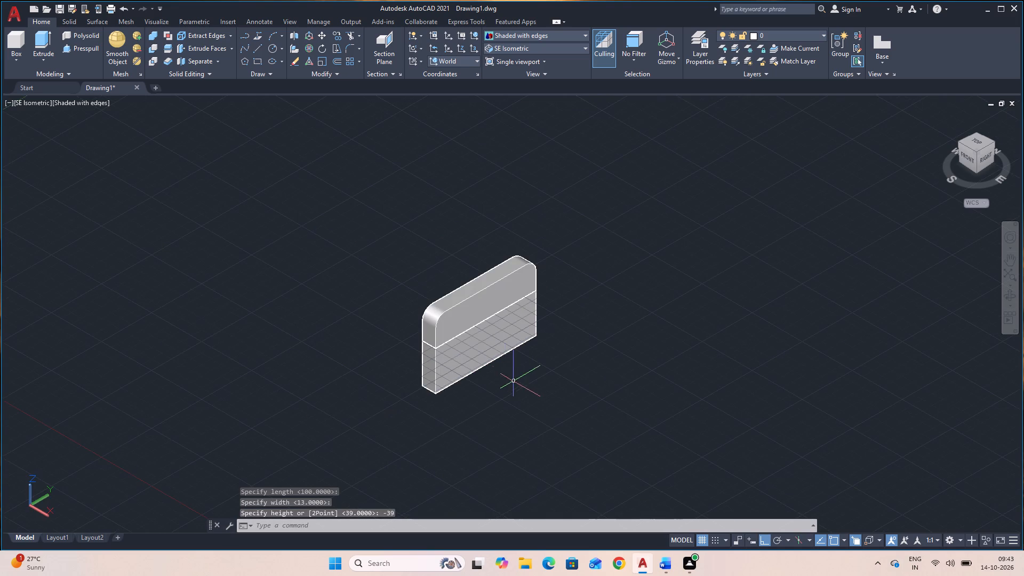
key(Escape)
click(477, 343)
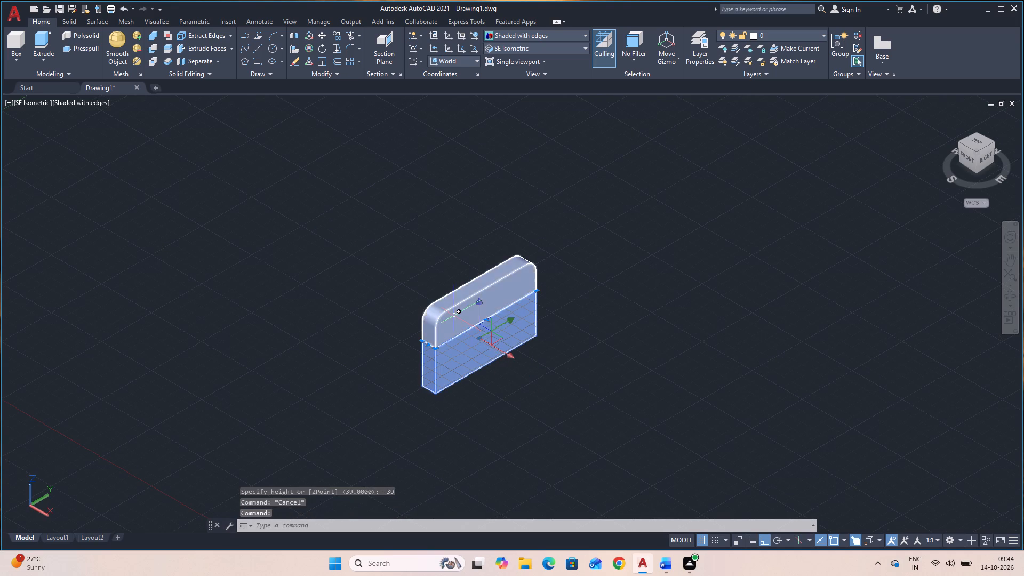
click(454, 316)
text(M)
key(space)
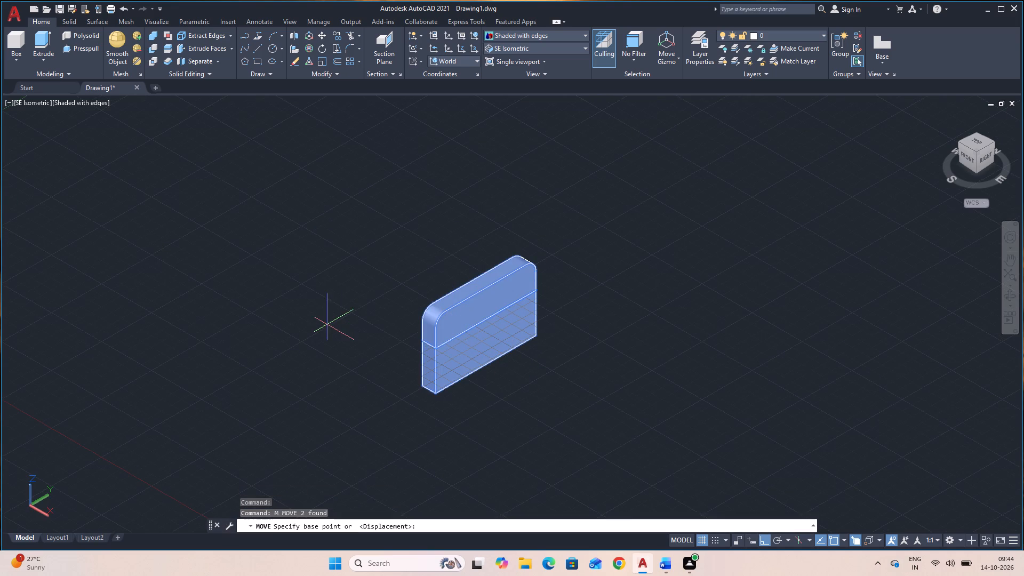
click(438, 395)
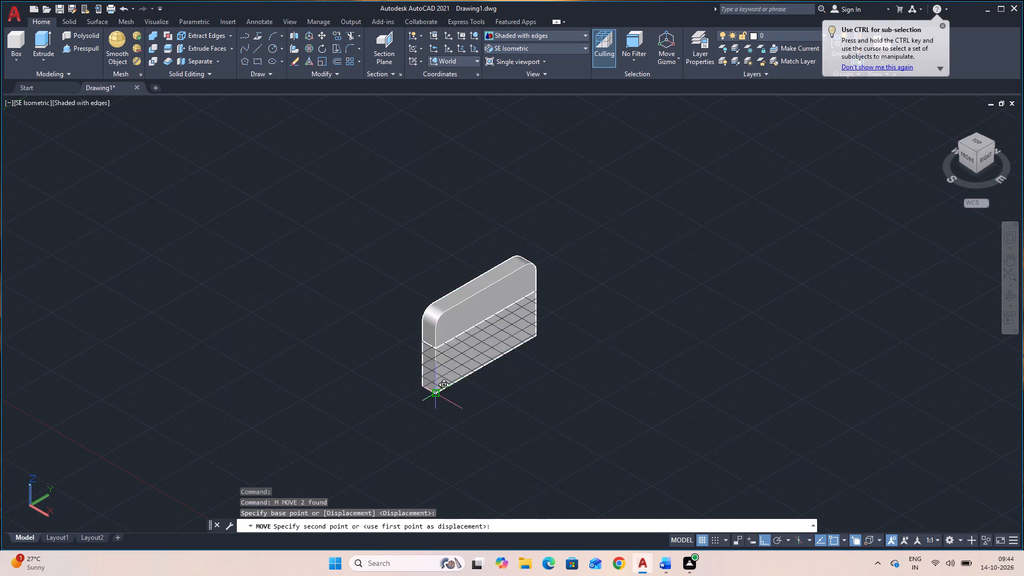
click(447, 269)
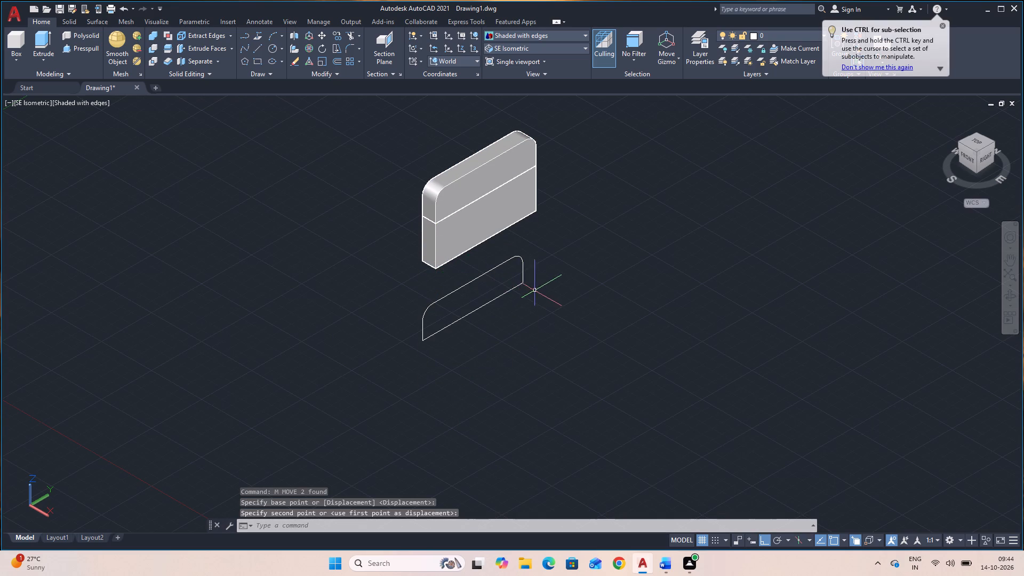
Delete the leftover profile outline below the solids.
click(537, 290)
click(502, 284)
key(Delete)
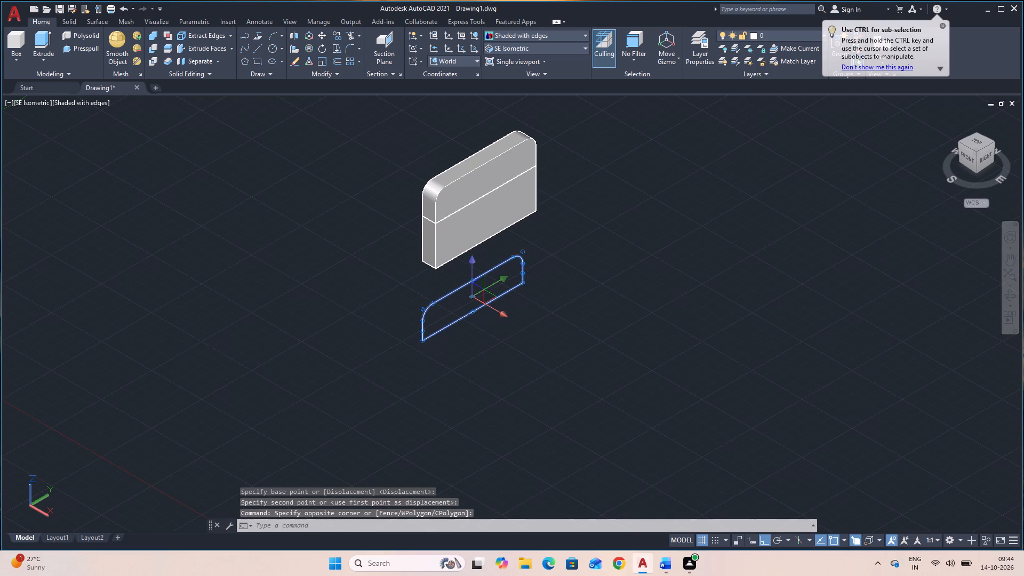
Draw a 15-long line from the midpoint of the box's long front bottom edge, along that edge in the negative Y direction.
middle_drag(545, 284, 534, 309)
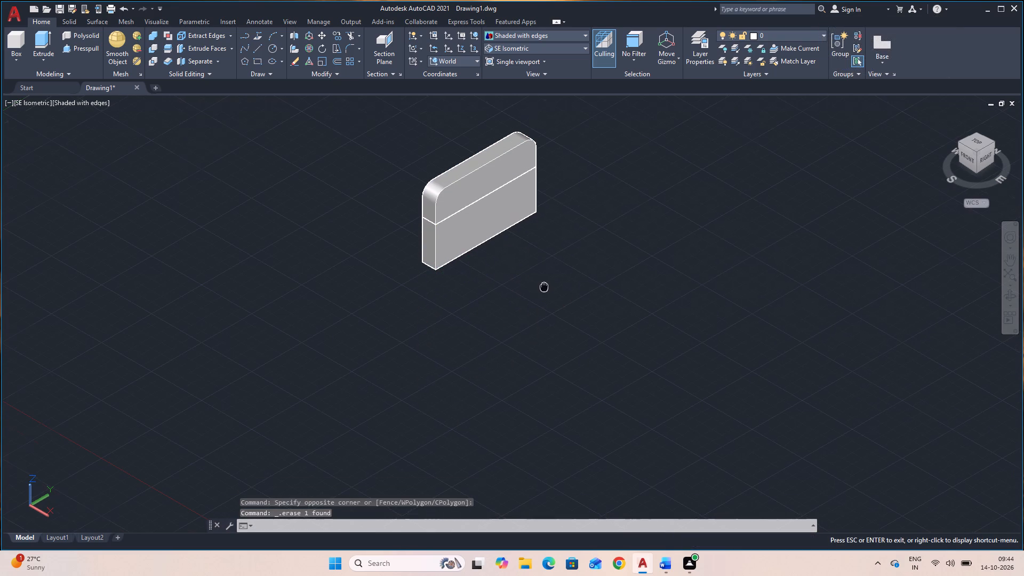
middle_drag(534, 309, 505, 355)
scroll(504, 355, up, 1)
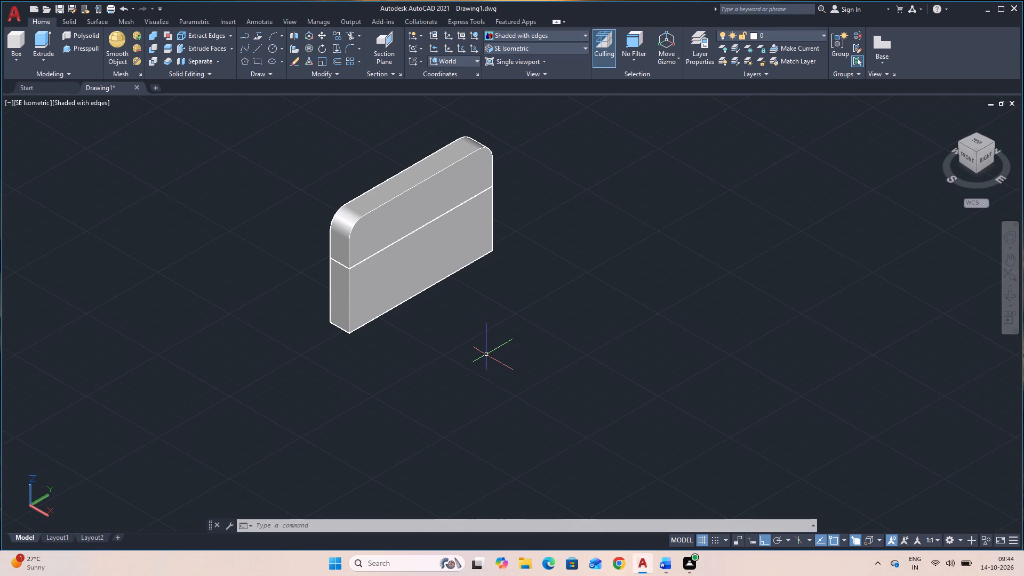
key(l)
key(space)
click(423, 294)
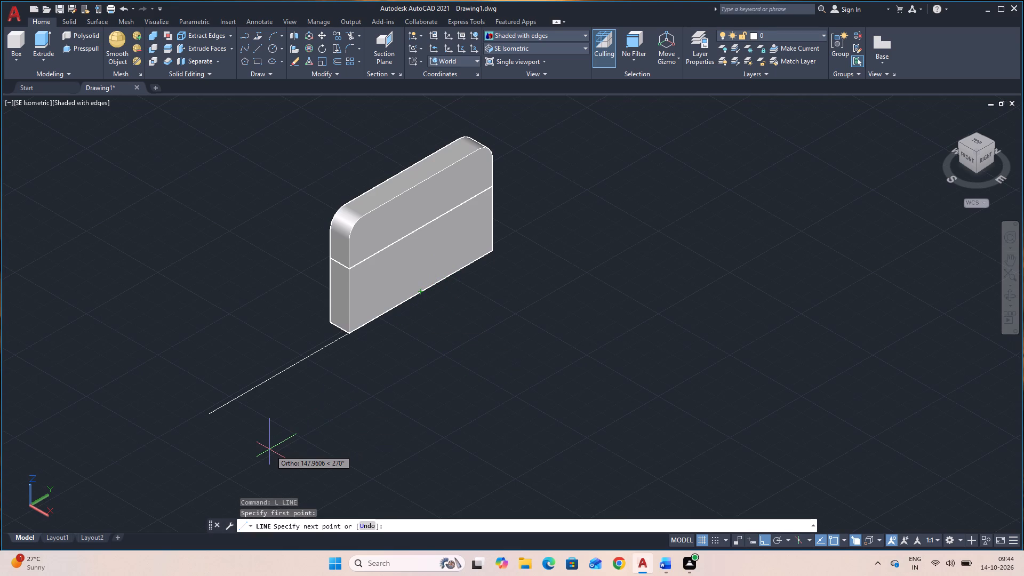
text(15)
key(Return)
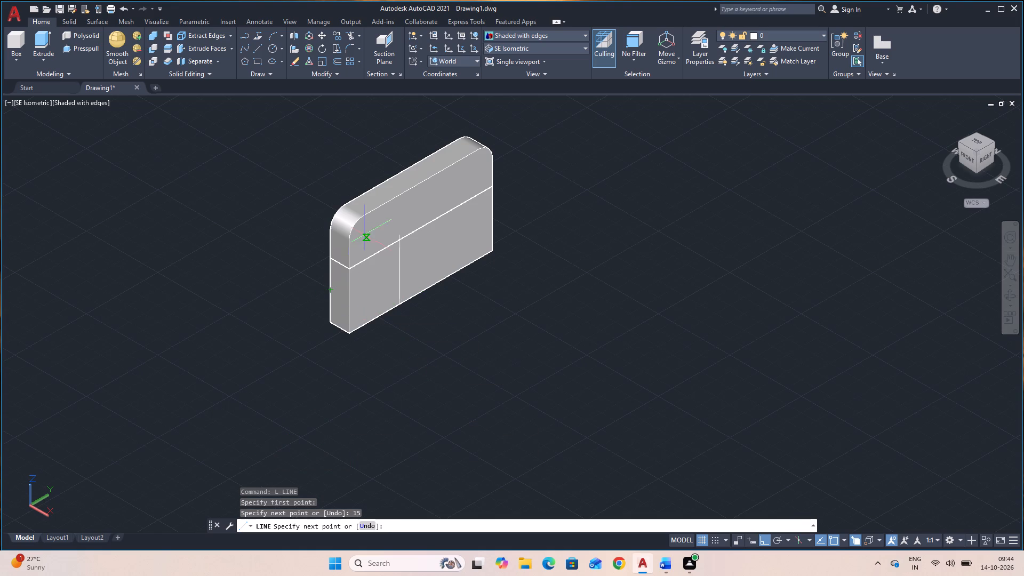
key(Escape)
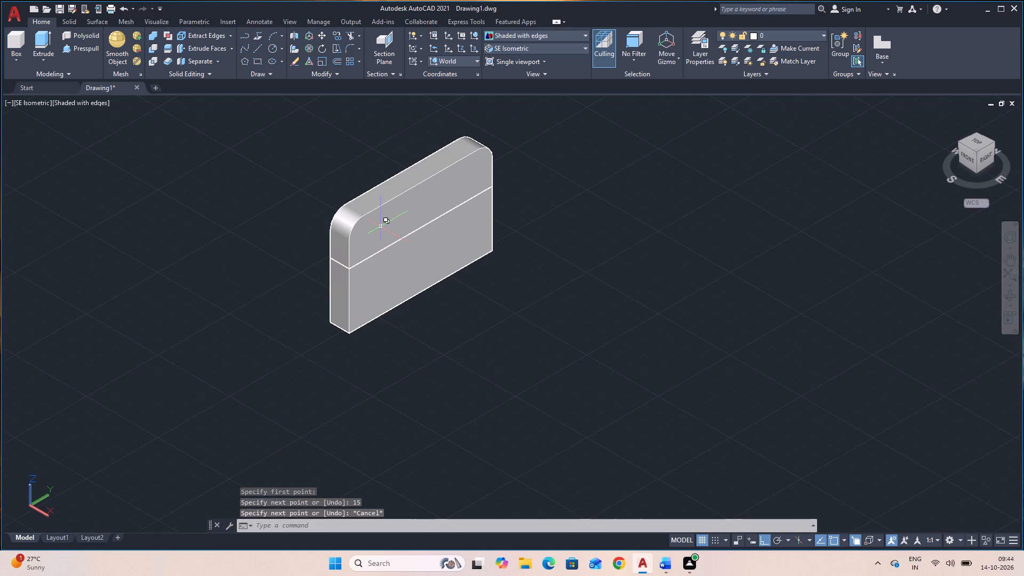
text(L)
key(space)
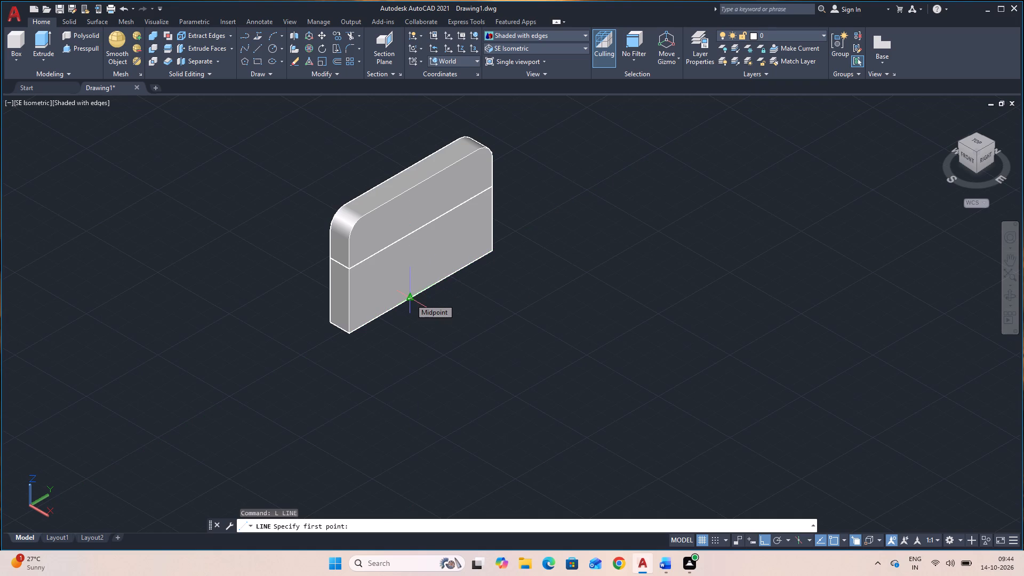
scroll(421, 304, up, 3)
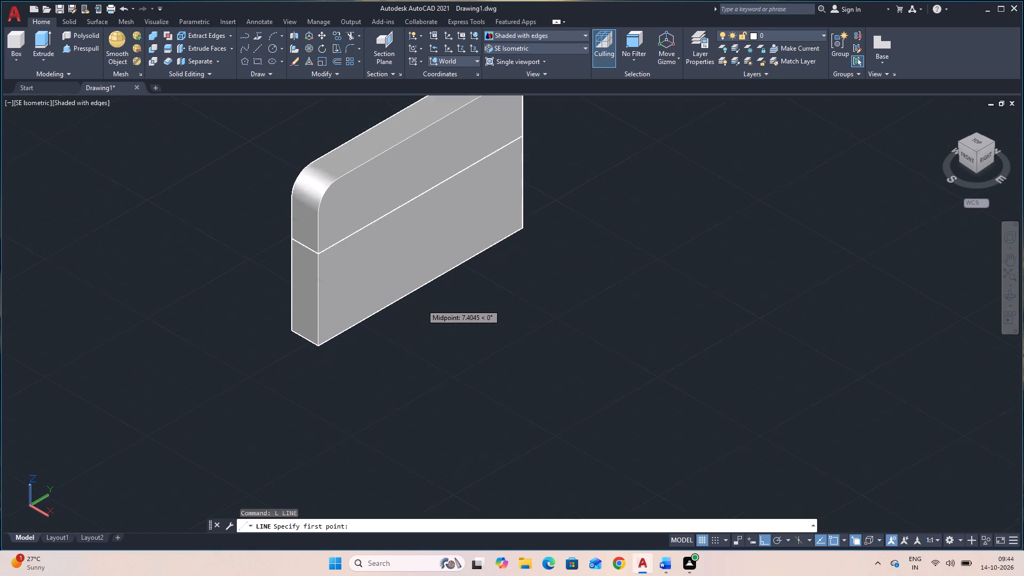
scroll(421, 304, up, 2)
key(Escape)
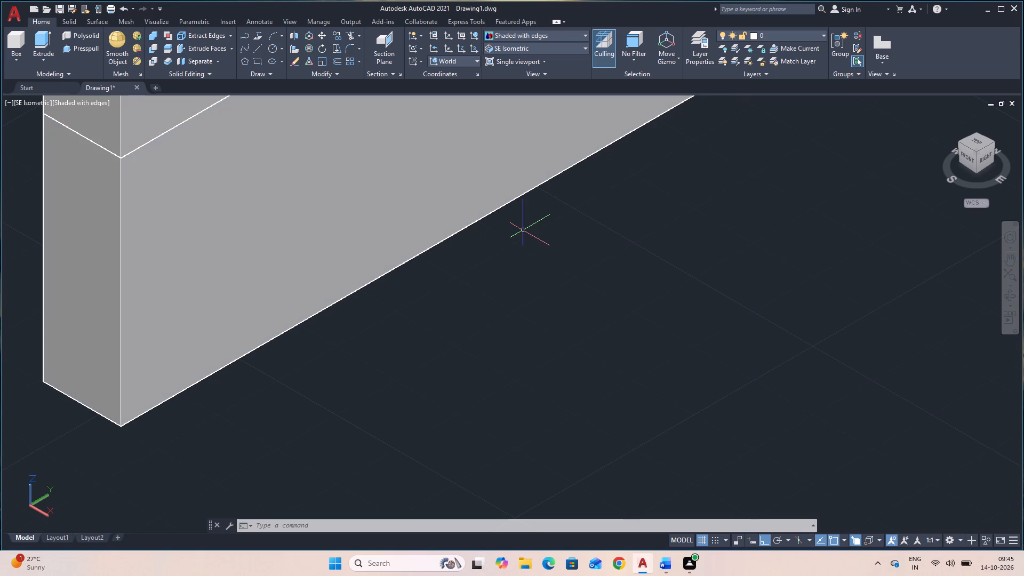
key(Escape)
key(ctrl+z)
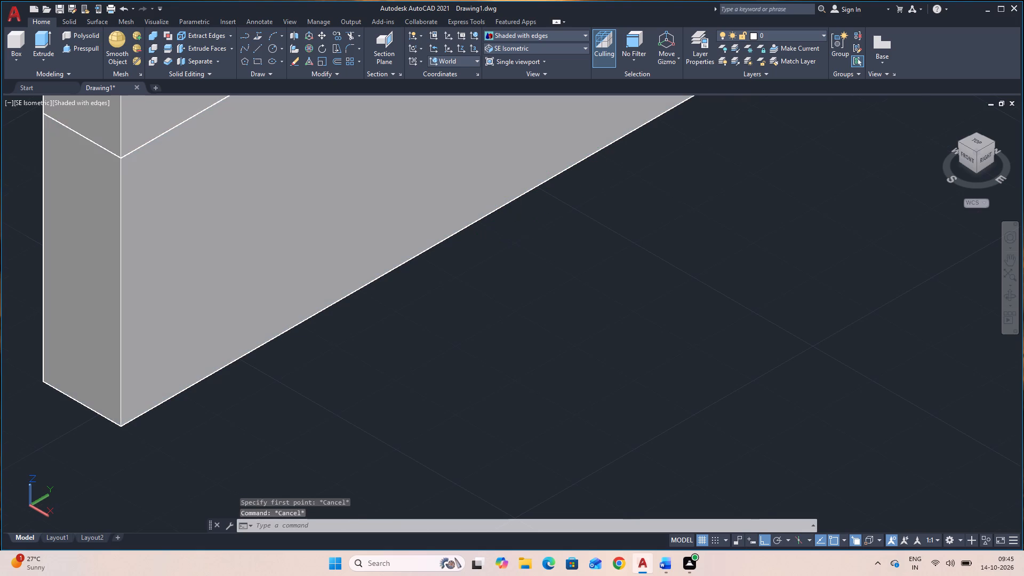
Undo the 15-long line drawn along the box's long front bottom edge.
key(ctrl+z)
key(ctrl+z)
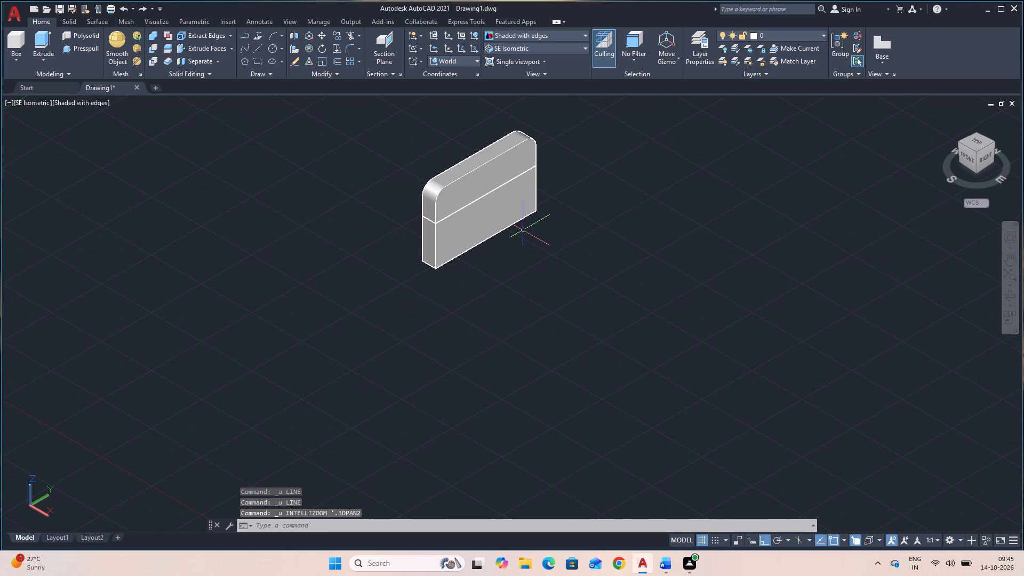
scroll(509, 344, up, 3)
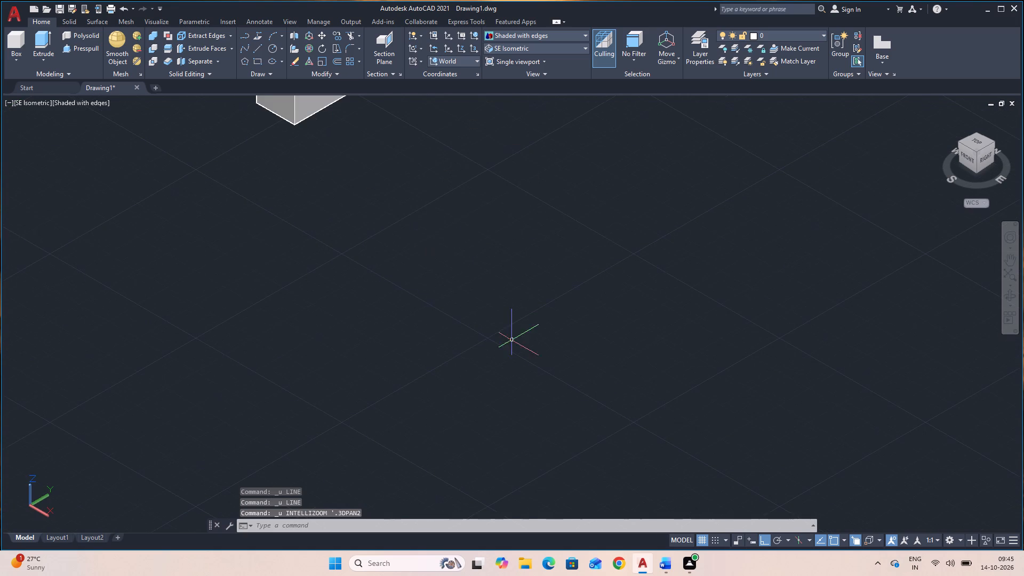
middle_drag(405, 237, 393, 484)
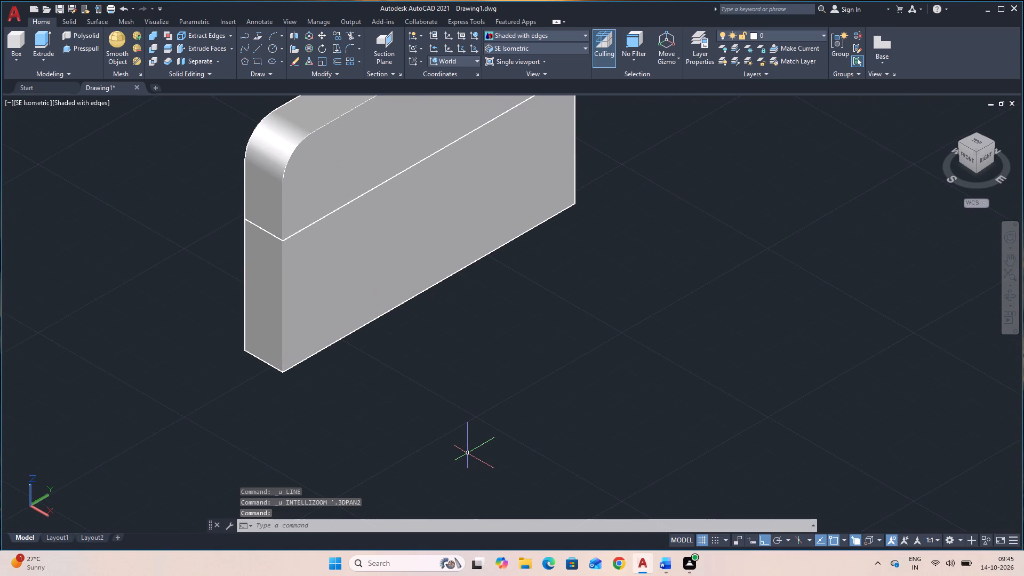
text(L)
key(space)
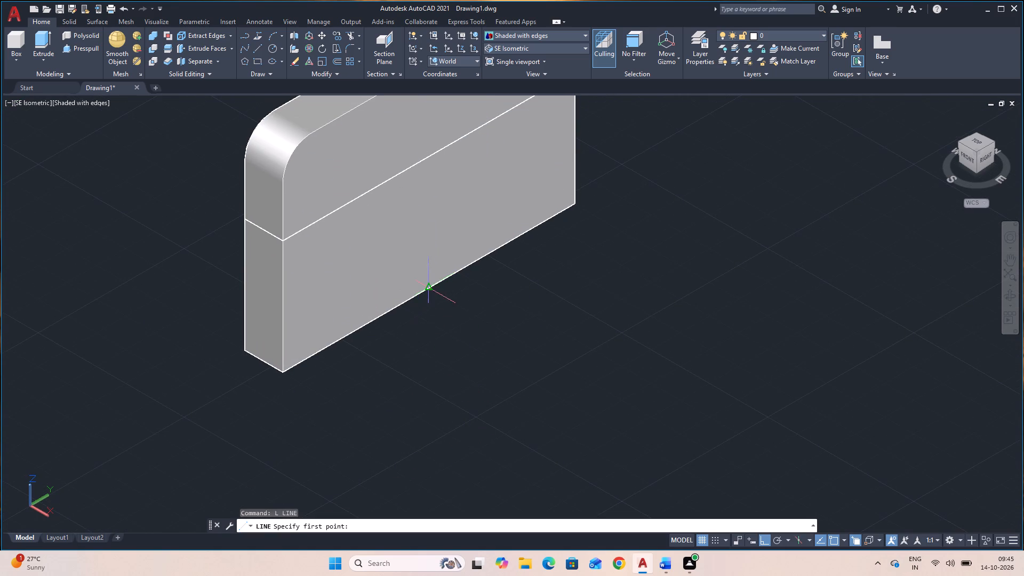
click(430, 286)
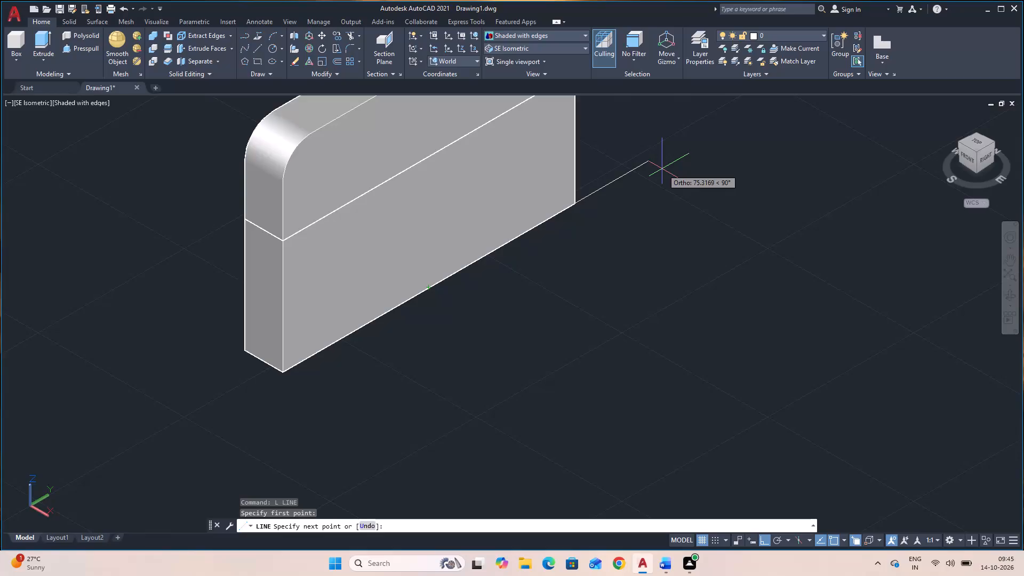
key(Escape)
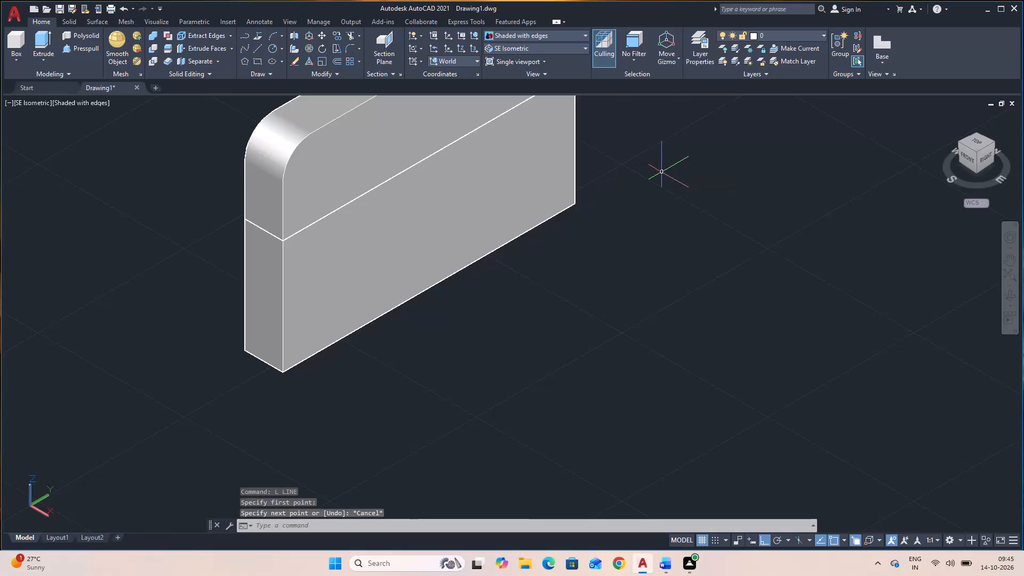
Starting 15 beyond the bottom front edge's midpoint in positive Y, draw a 30-long line in negative Y, continuing to the box's near upper corner.
key(space)
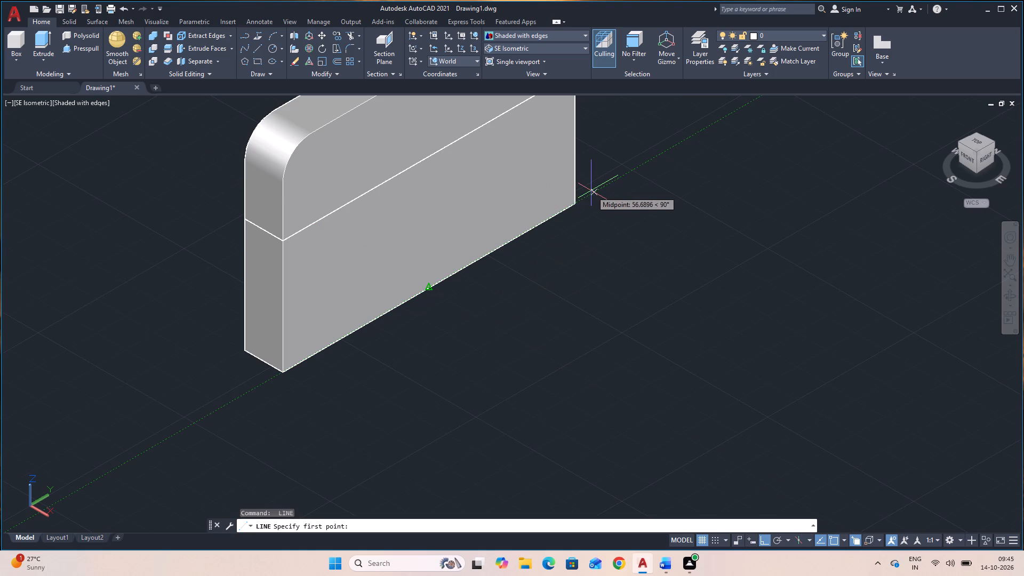
text(15)
key(Return)
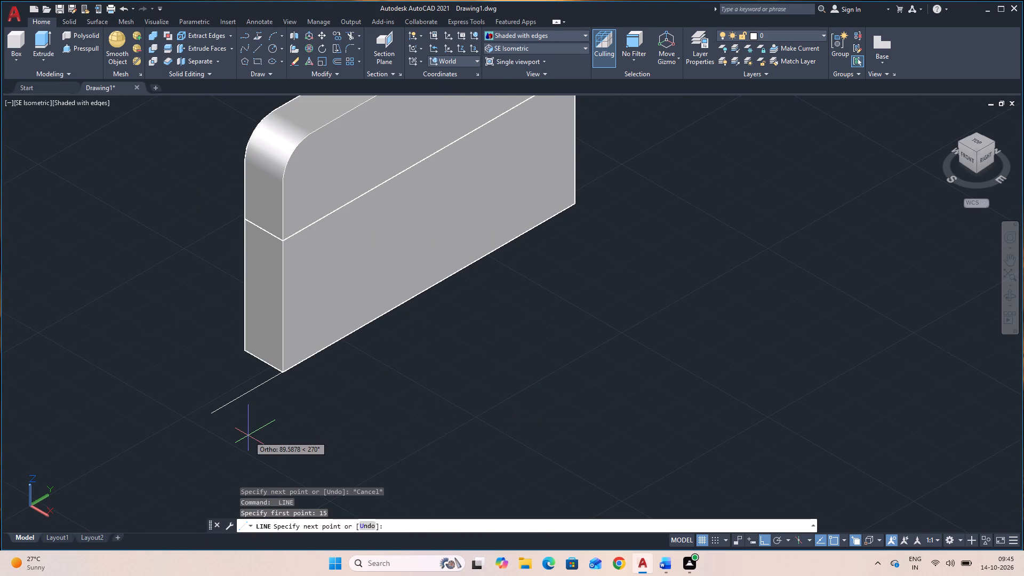
text(30)
key(Return)
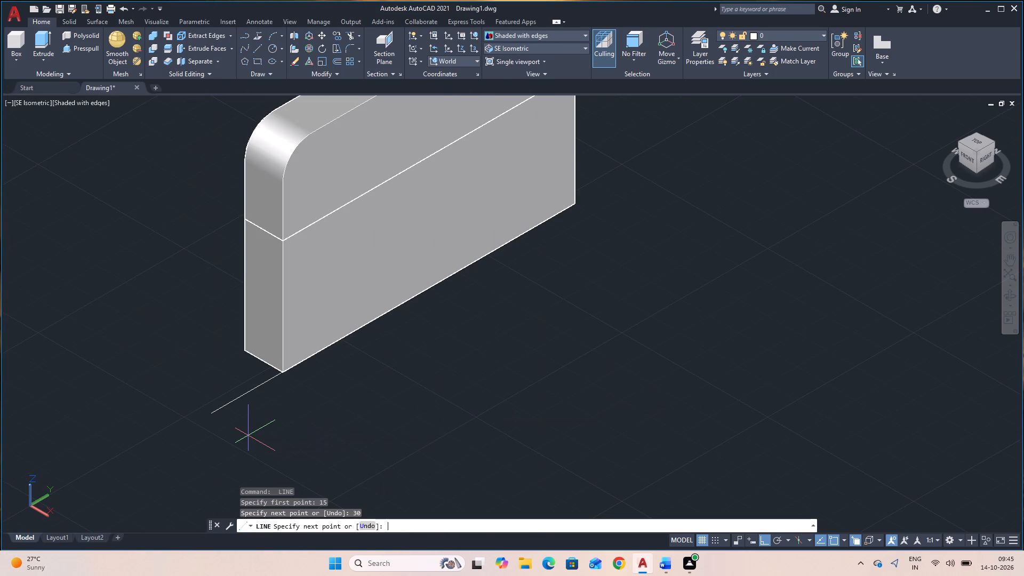
click(284, 244)
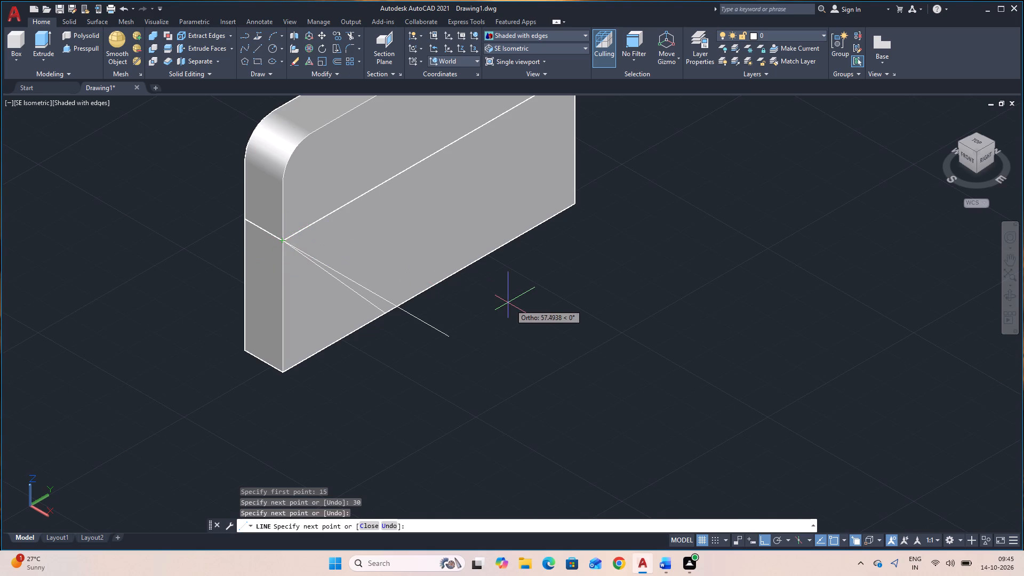
key(Escape)
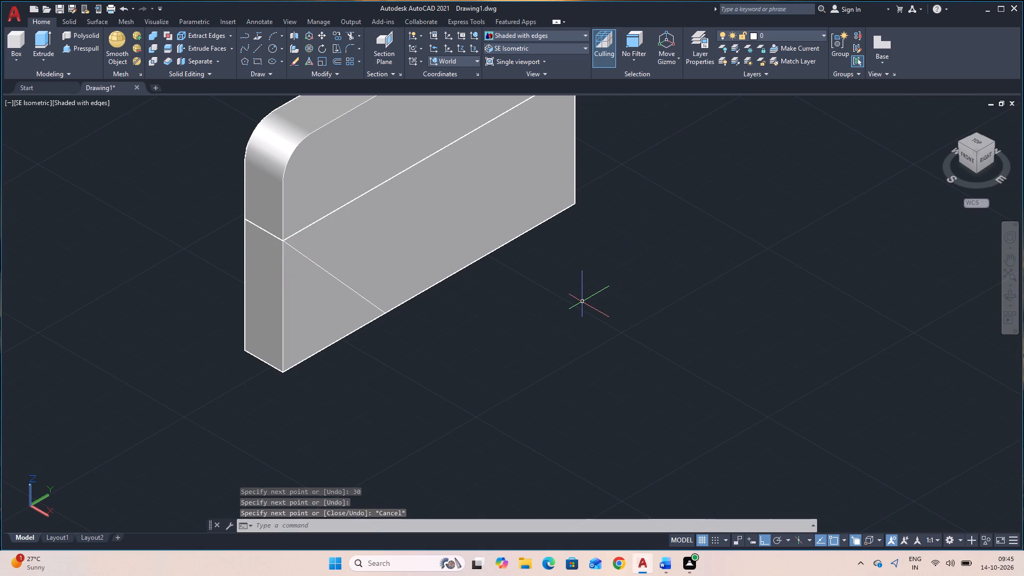
Draw a line from the other end of the 30-long line to the far upper corner of the box's front face.
key(l)
key(space)
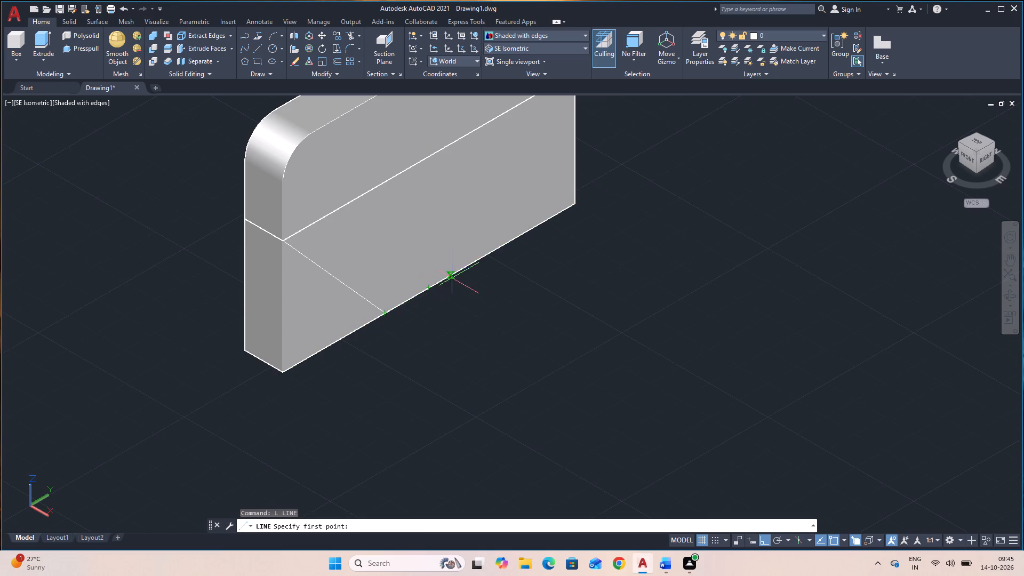
click(474, 262)
middle_drag(637, 187, 590, 396)
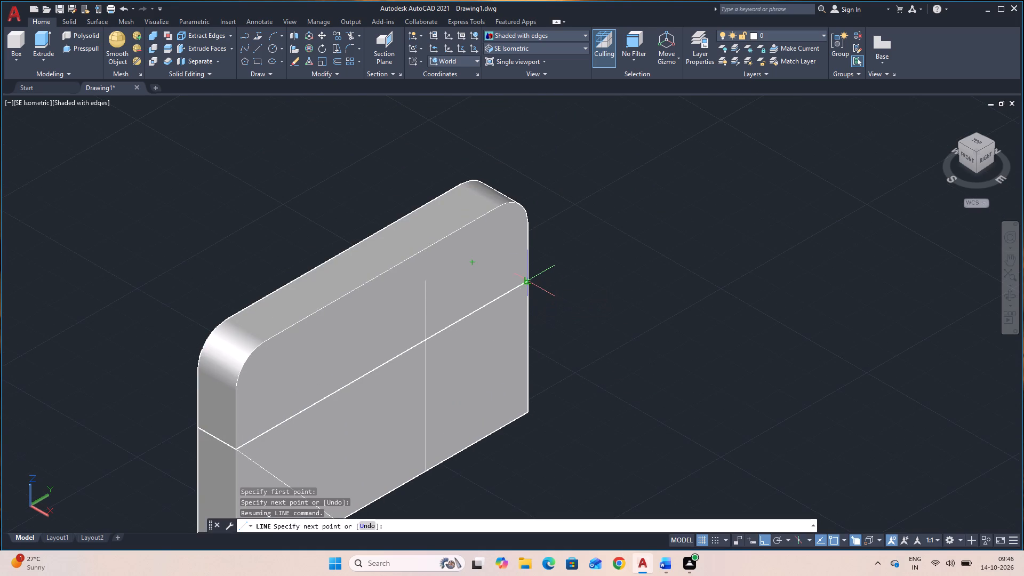
click(528, 283)
scroll(637, 295, down, 1)
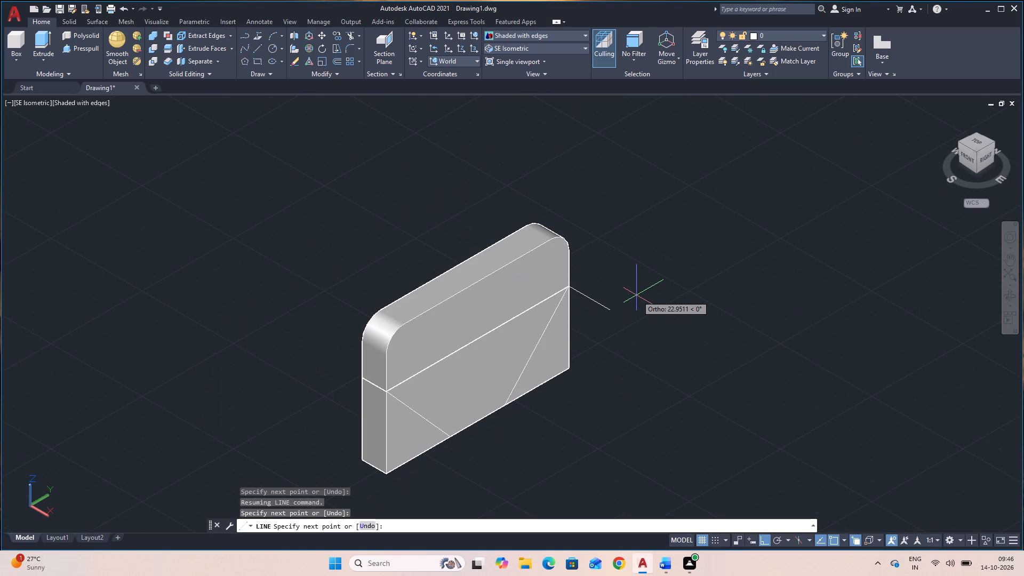
scroll(637, 295, down, 1)
scroll(637, 295, up, 1)
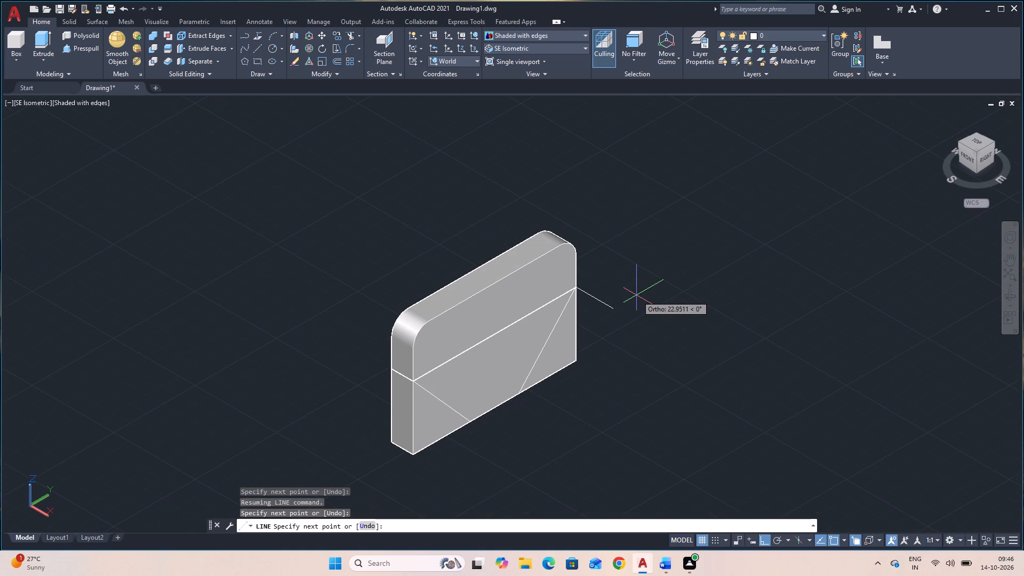
key(Escape)
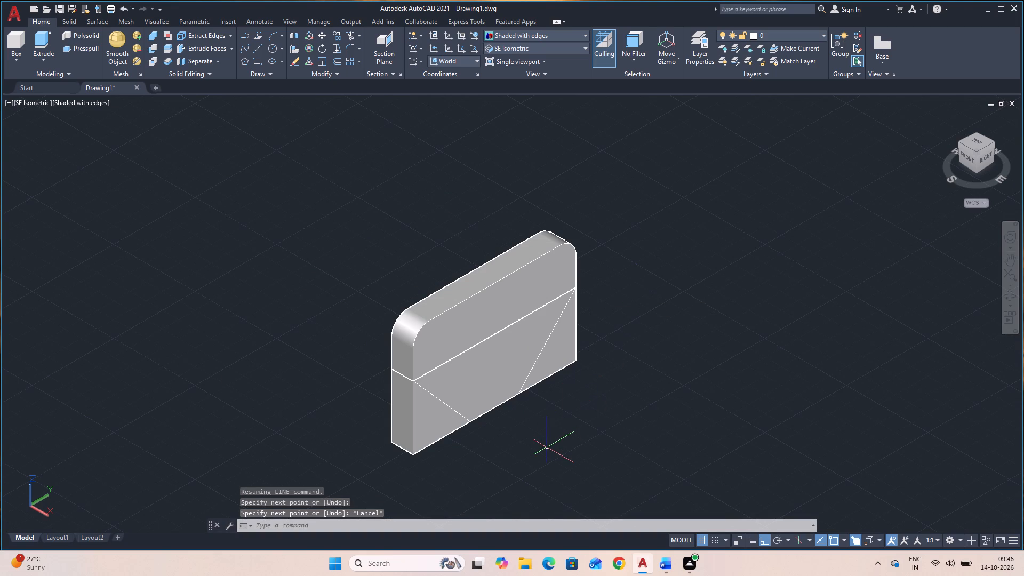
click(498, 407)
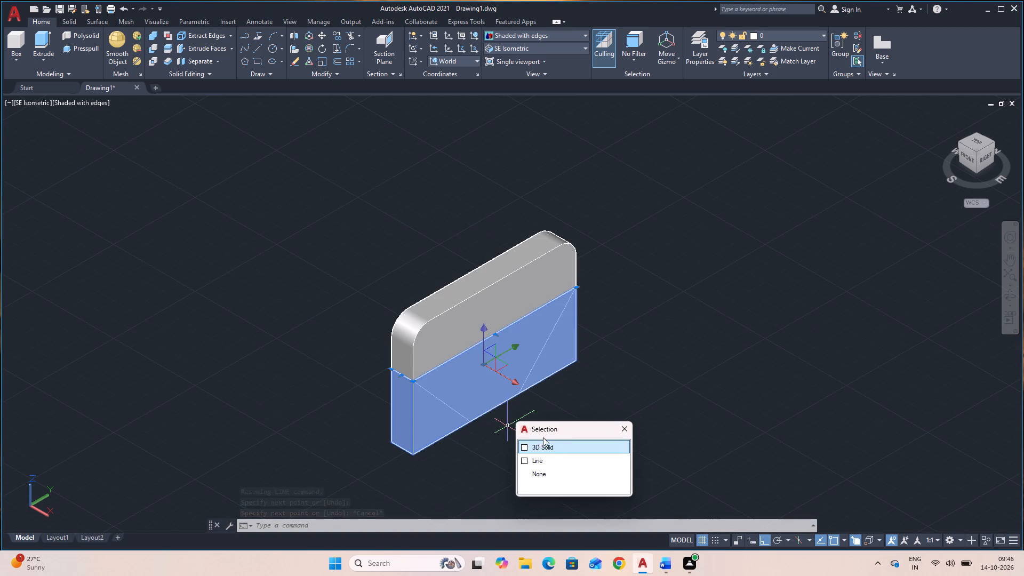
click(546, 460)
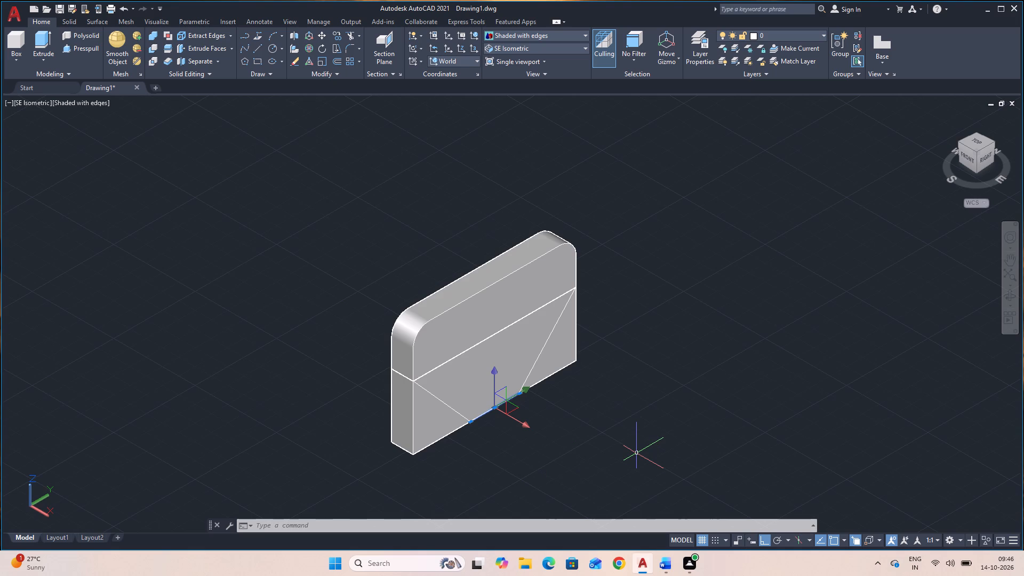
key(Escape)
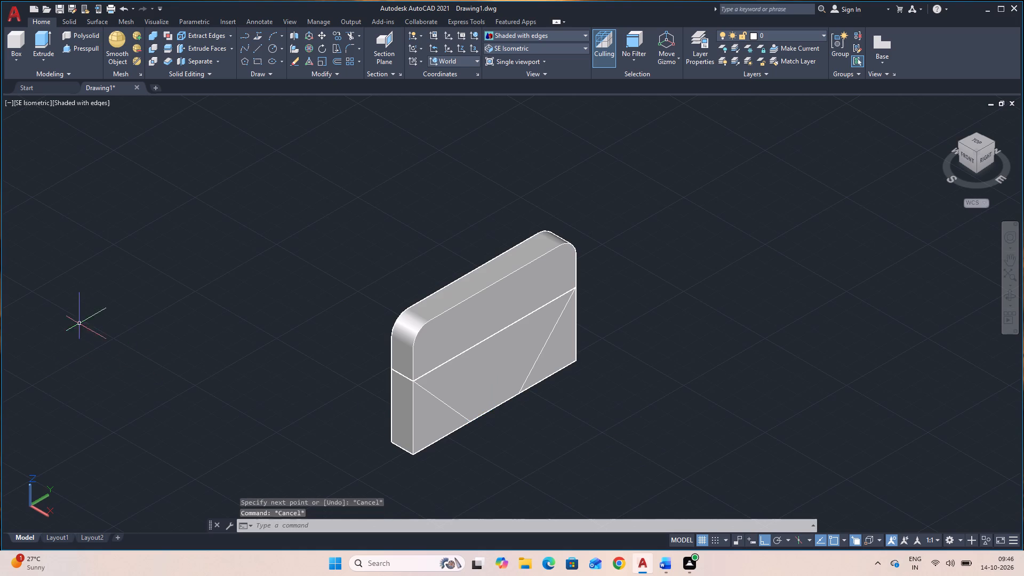
Presspull the two triangular corner areas back through the box to cut both lower corners away.
click(85, 49)
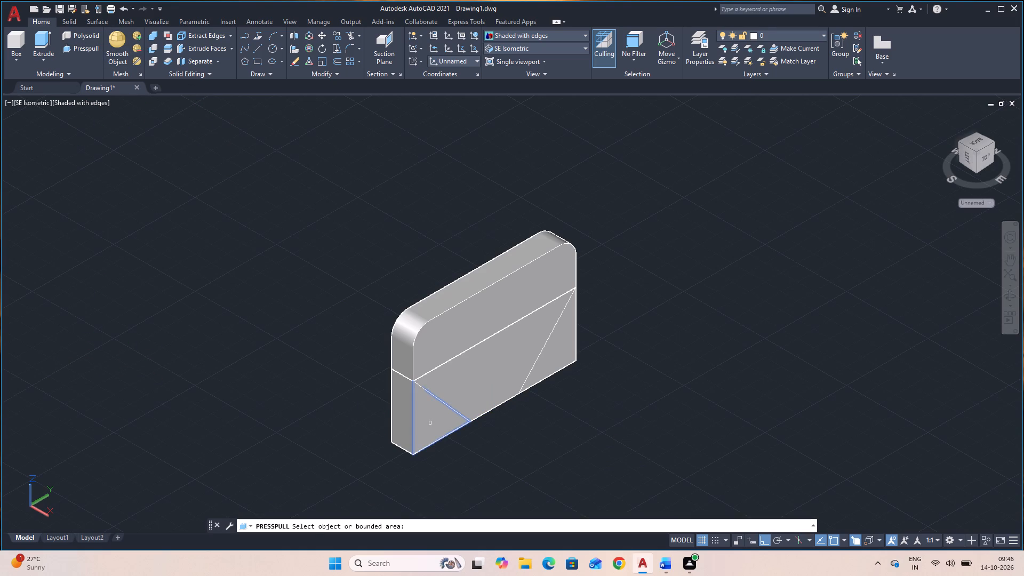
click(430, 423)
click(266, 357)
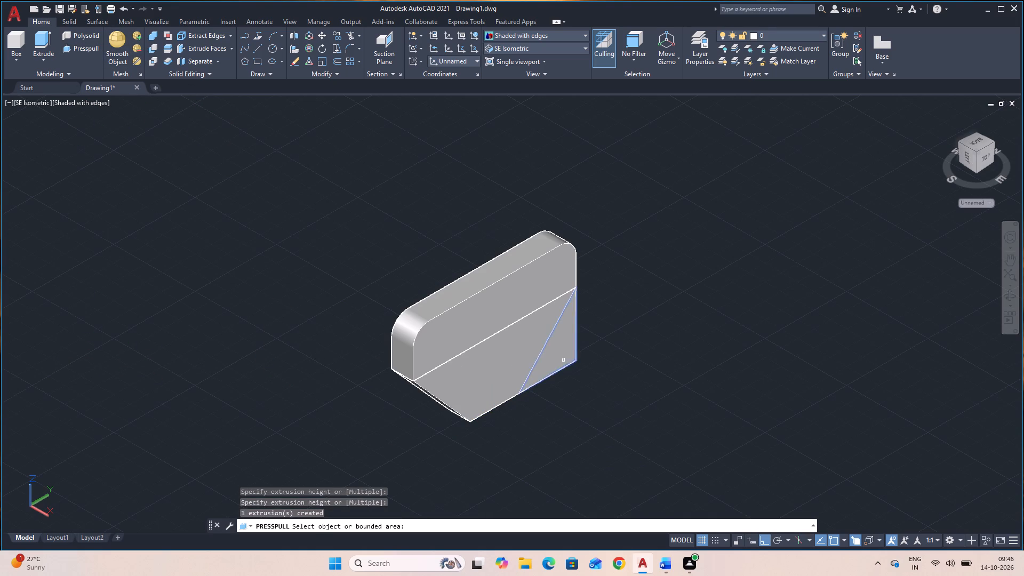
click(564, 359)
click(307, 219)
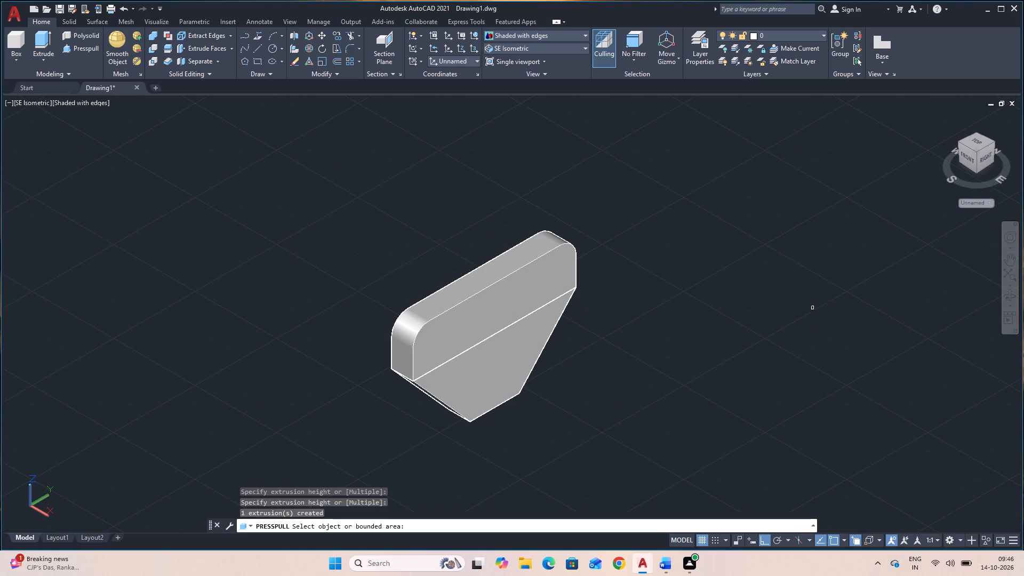
key(Escape)
Create a cylinder centred on the bottom front edge's midpoint, radius 15 to the edge's endpoint, with its axis endpoint 20 along positive X.
click(1012, 292)
drag(879, 376, 766, 335)
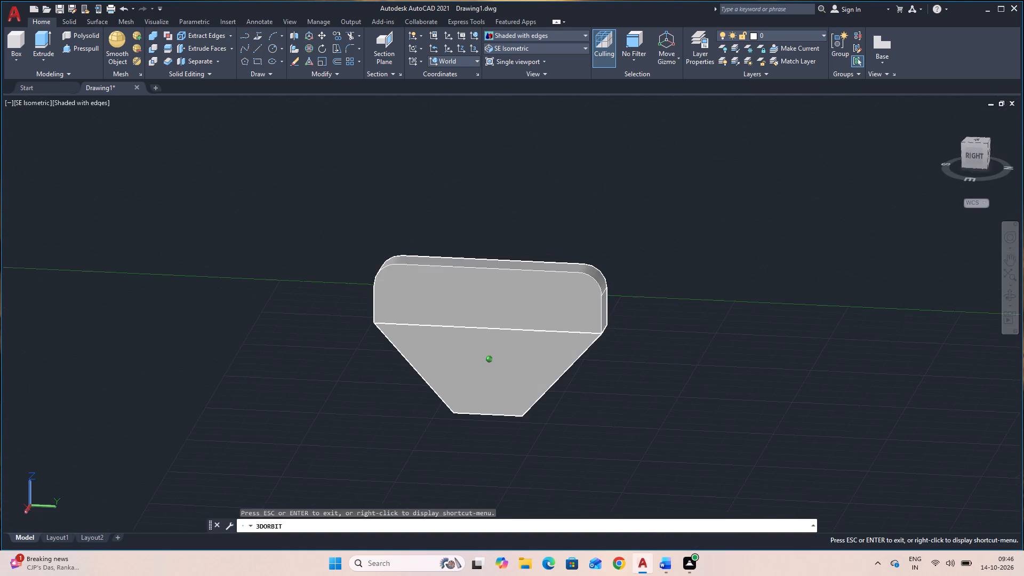
drag(766, 335, 835, 344)
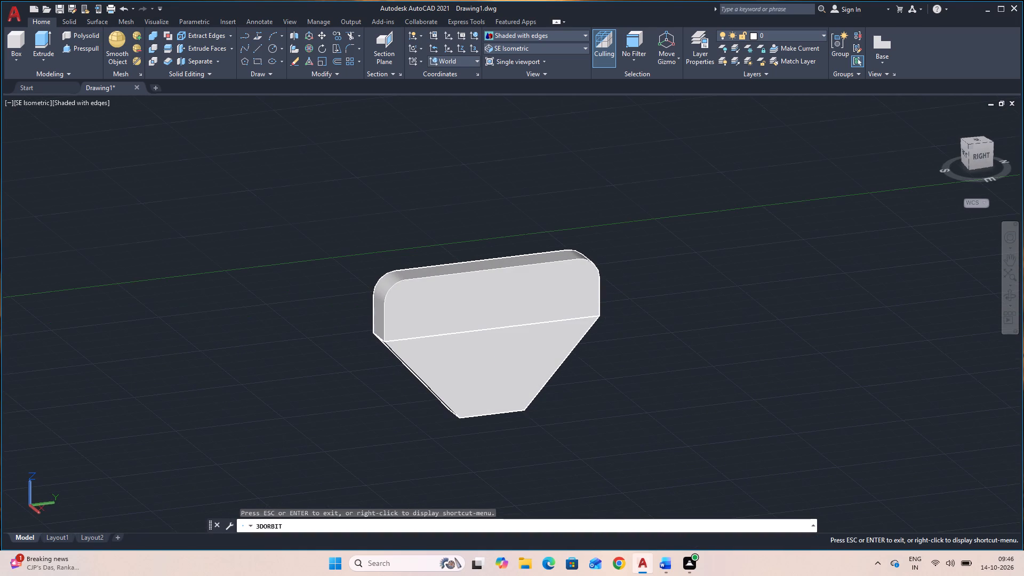
key(Escape)
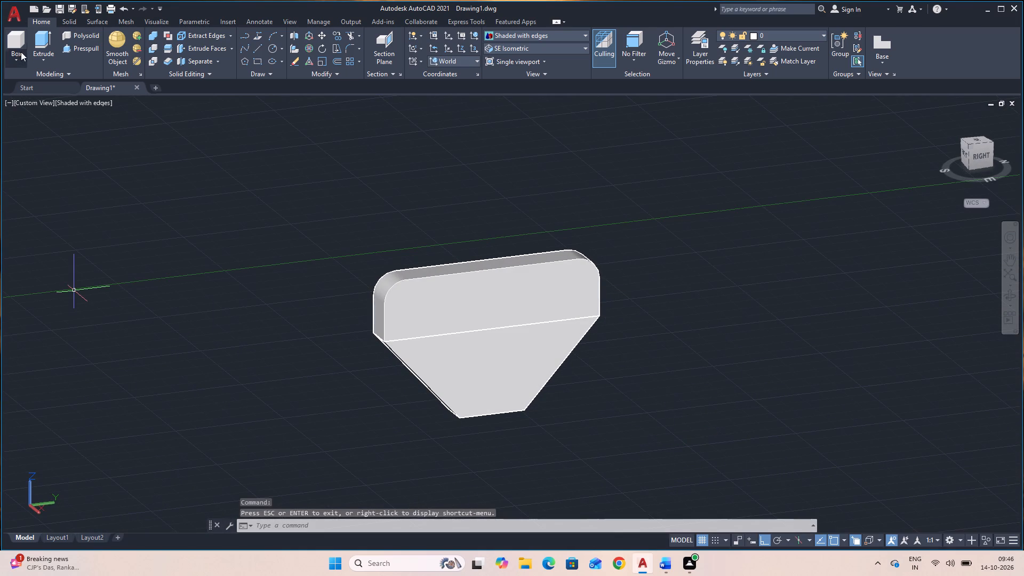
click(12, 61)
click(34, 102)
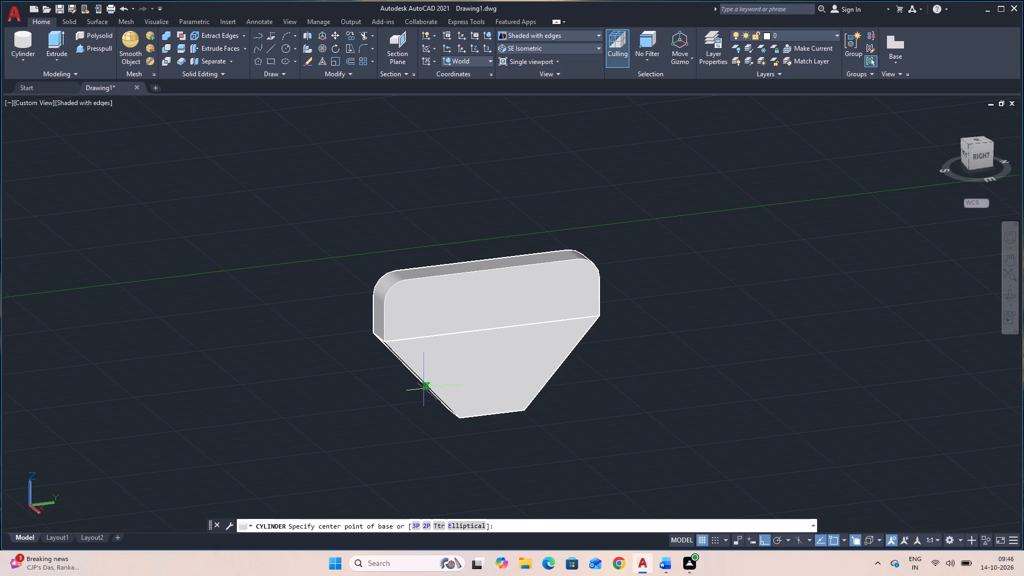
click(493, 417)
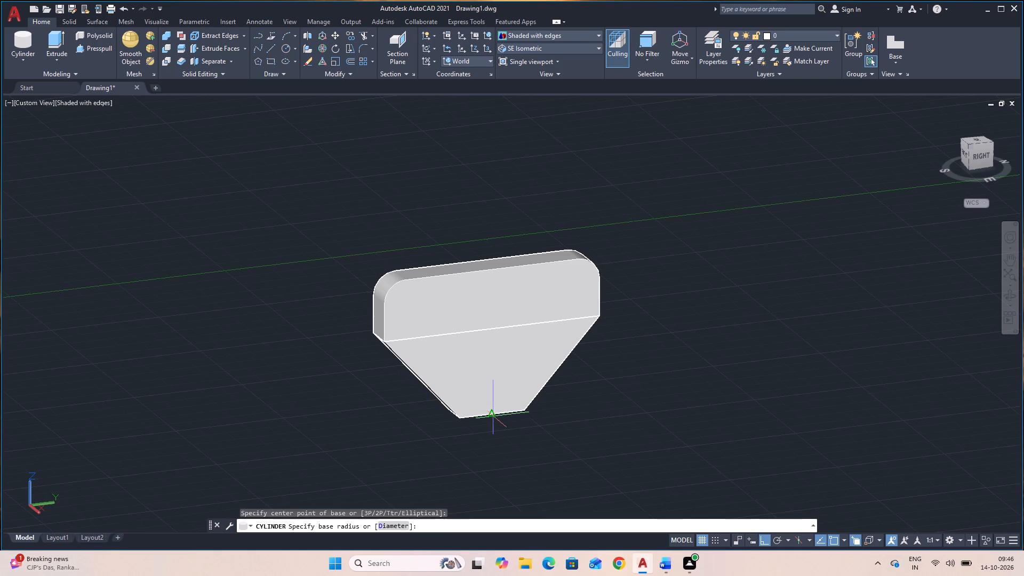
click(525, 410)
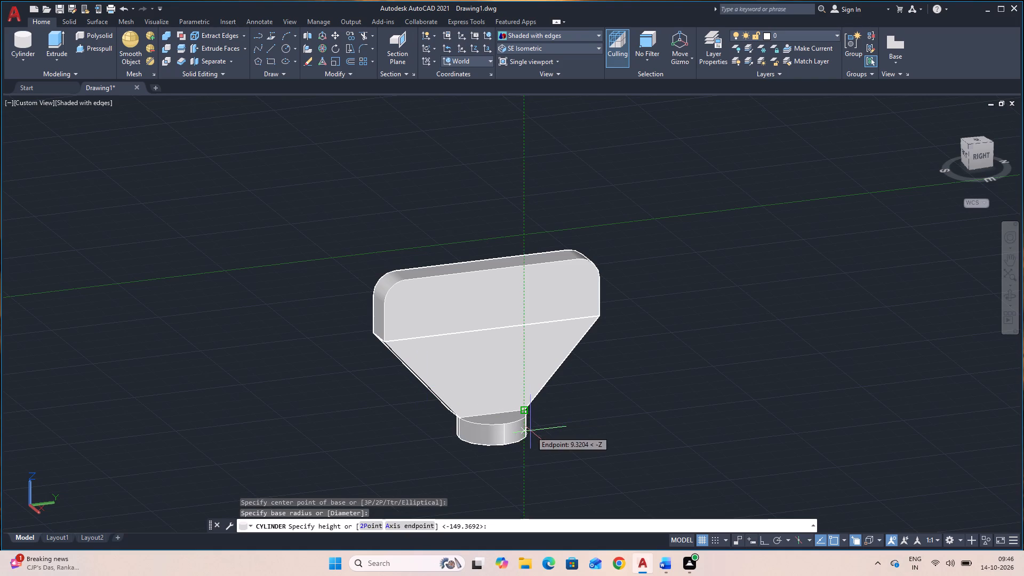
click(402, 523)
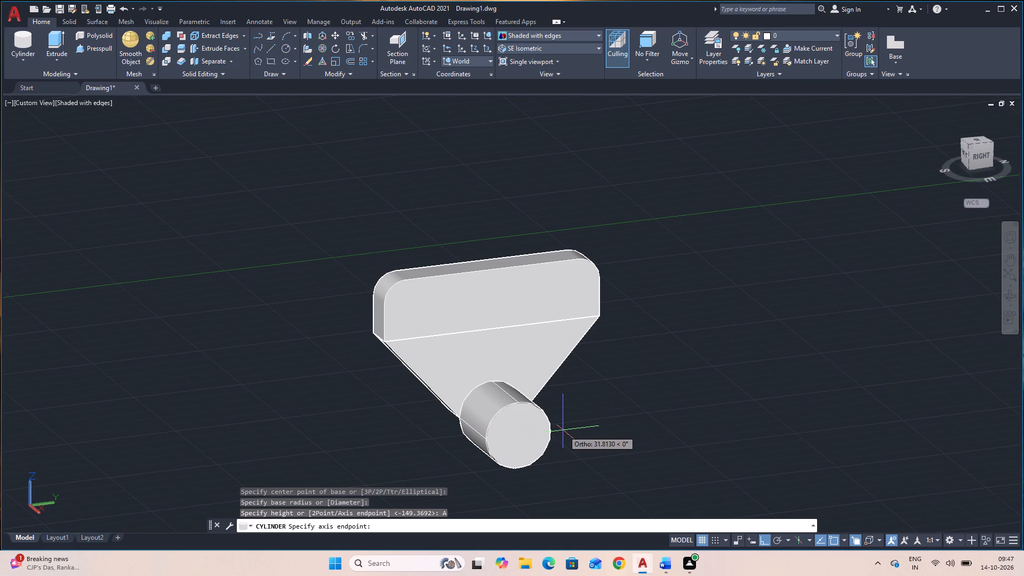
text(20)
key(Return)
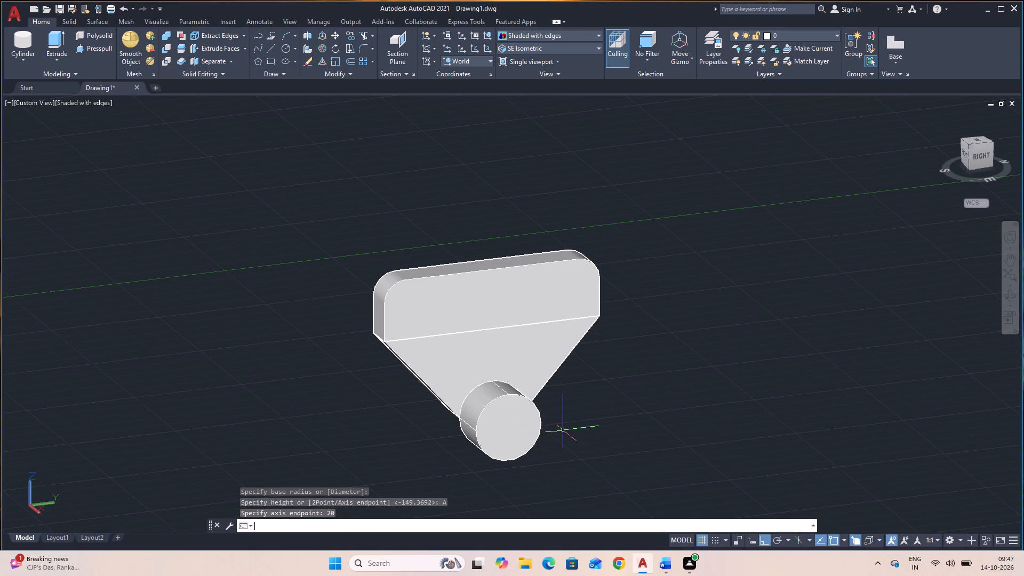
Create a radius 10 cylinder centred on the larger cylinder's front face, with its axis endpoint 20 outward along positive X.
click(22, 47)
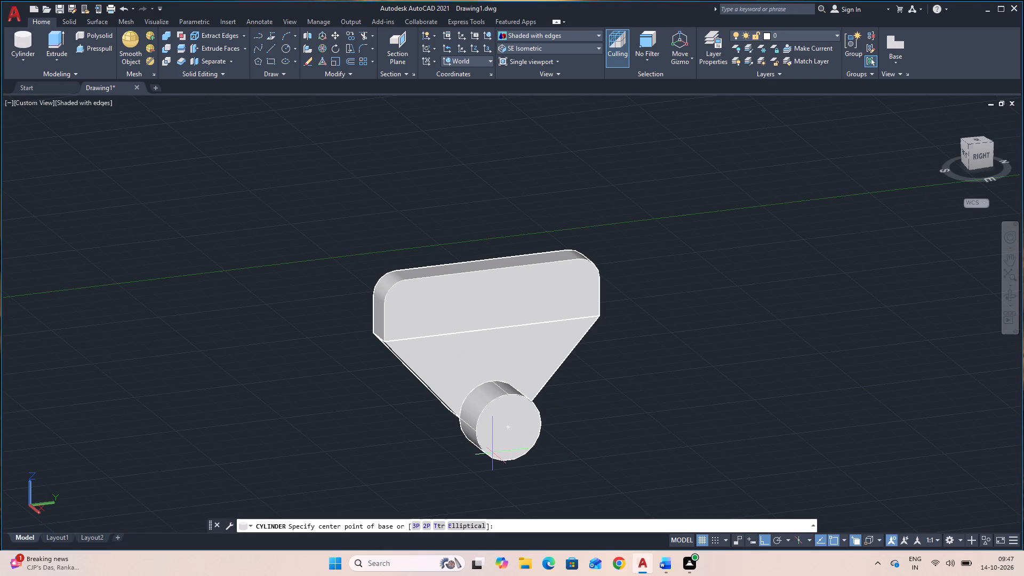
click(509, 431)
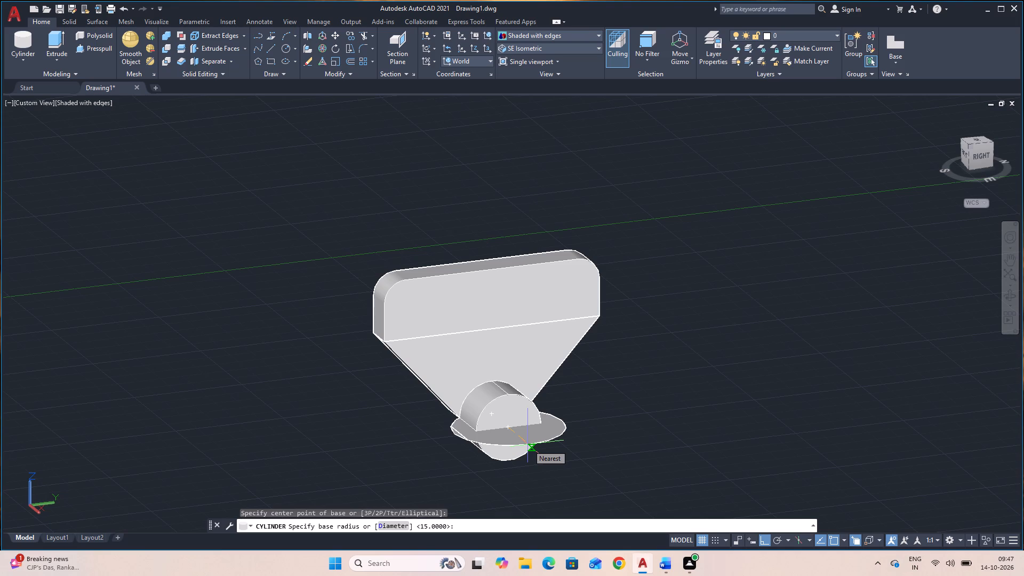
text(10)
key(Return)
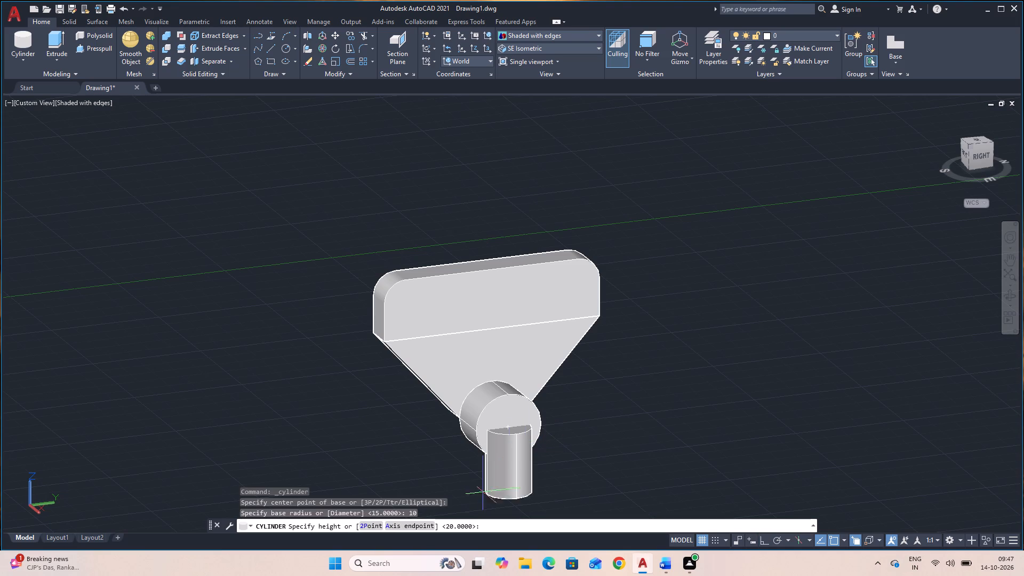
click(416, 527)
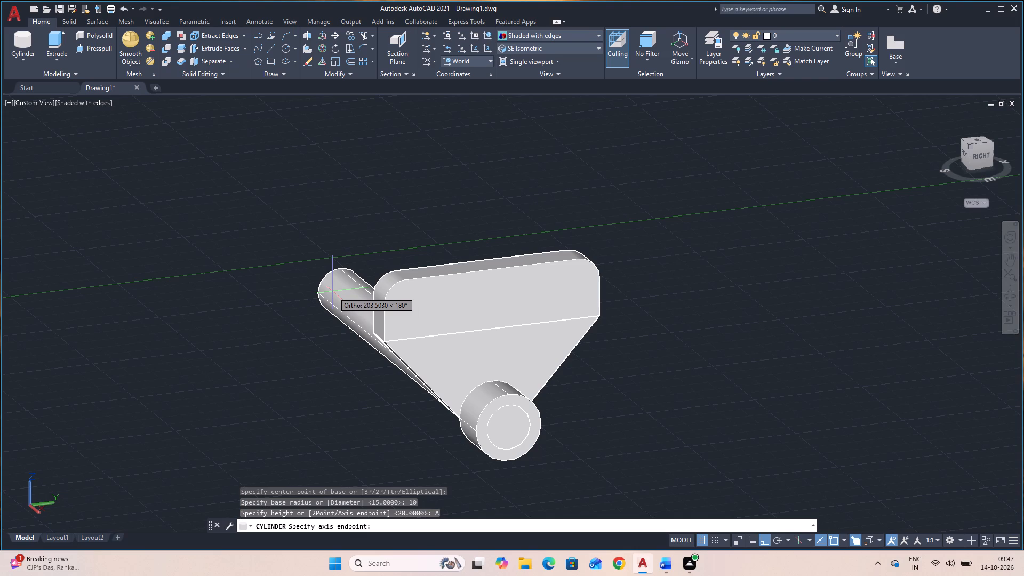
text(-20)
key(Return)
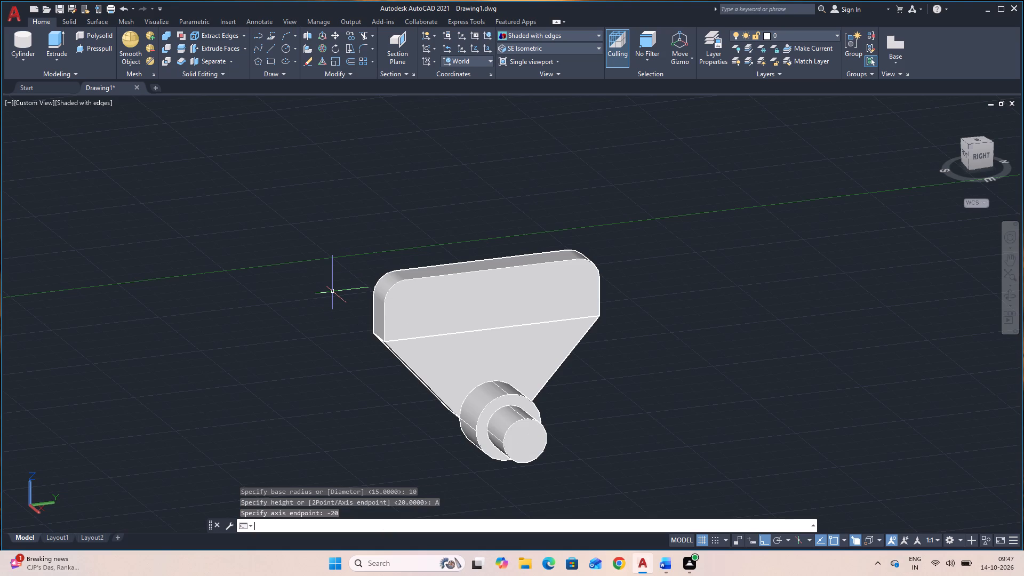
Move the radius 10 cylinder 20 along negative X into the larger cylinder, using its front face centre as base point.
click(523, 452)
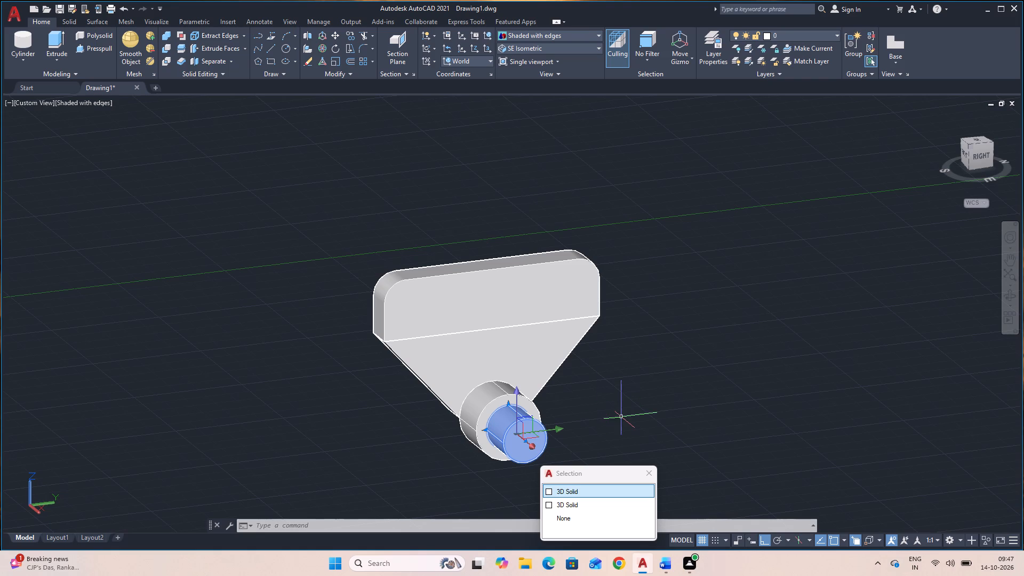
text(M)
key(space)
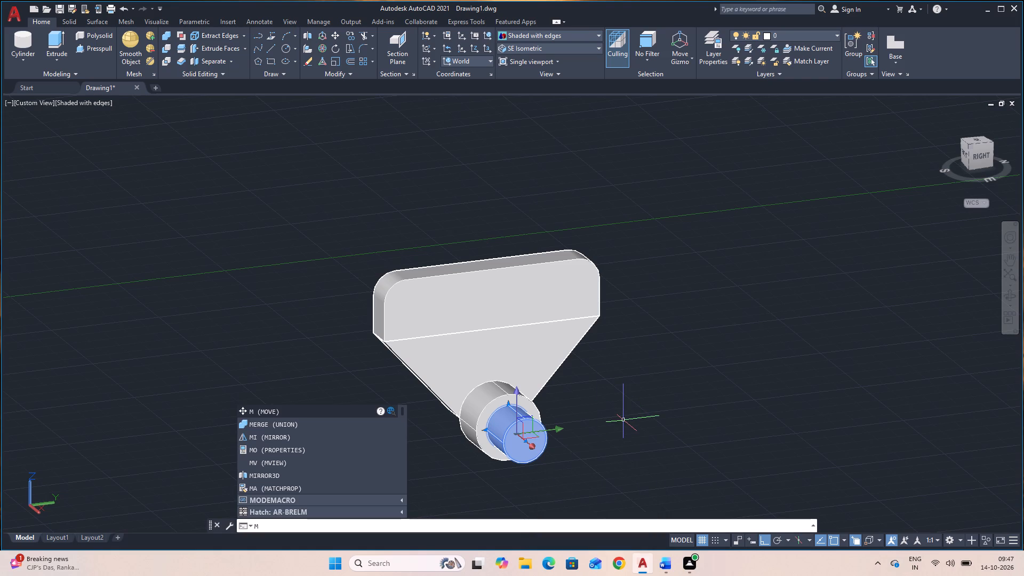
key(space)
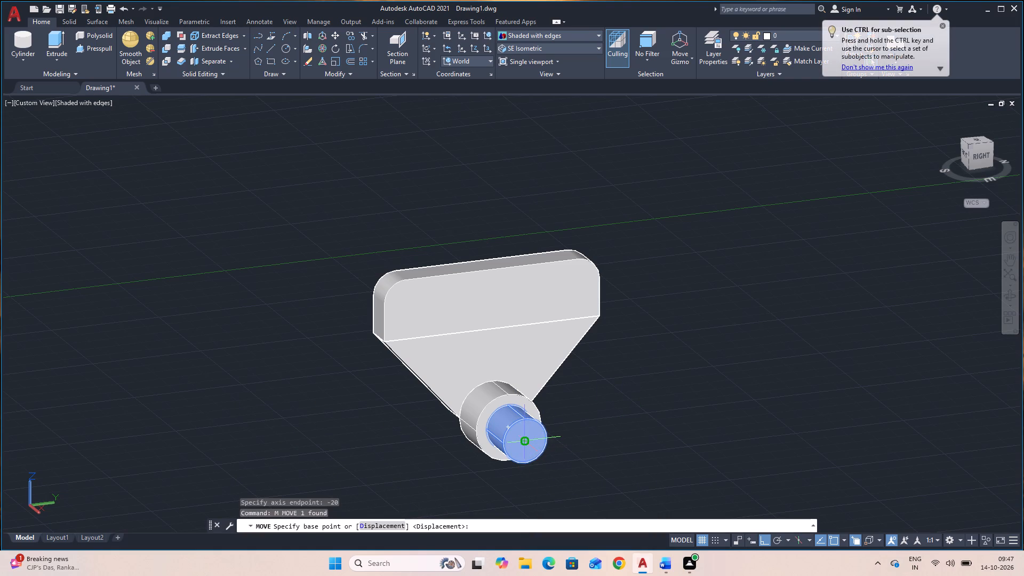
click(525, 445)
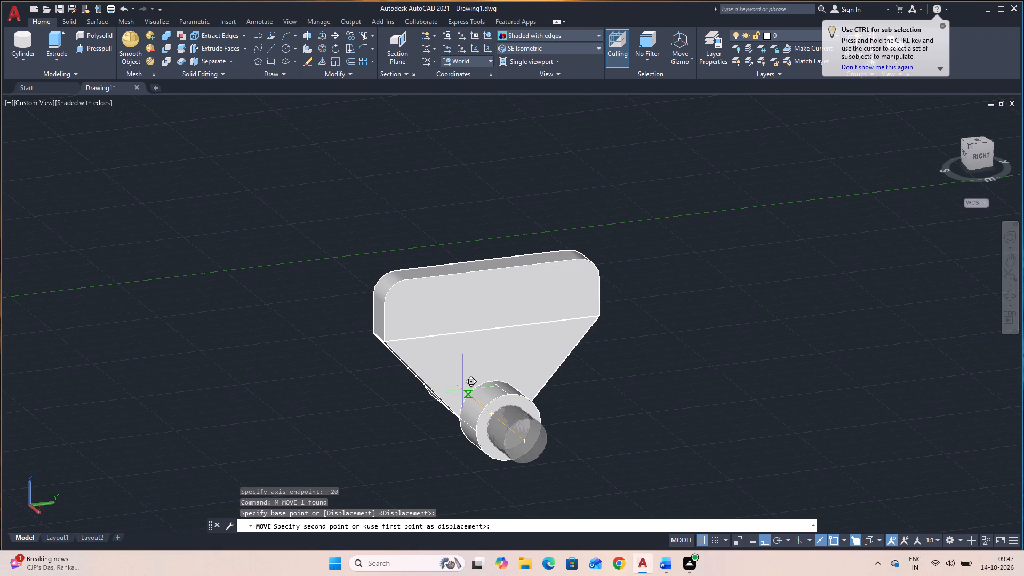
text(20)
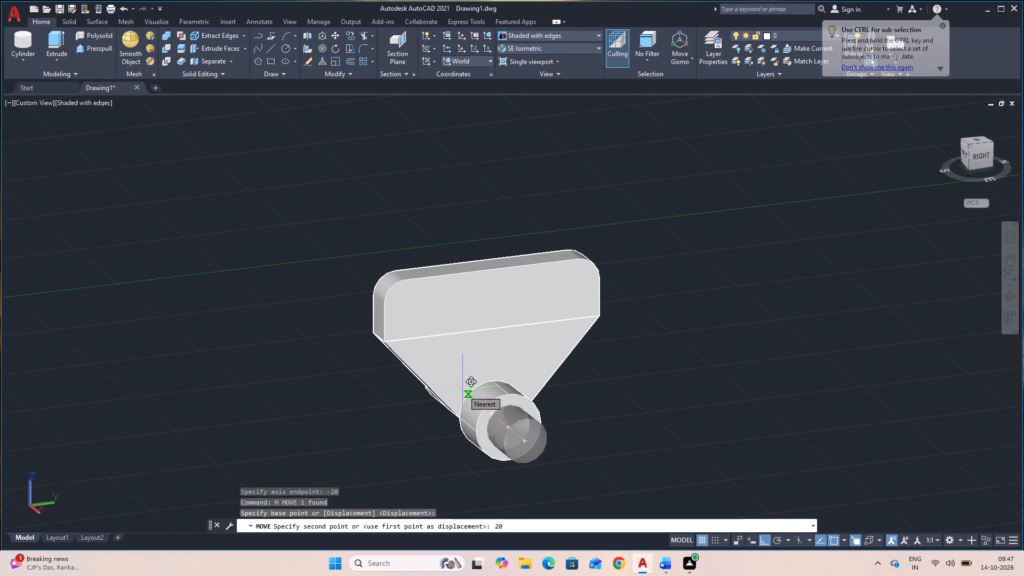
key(Return)
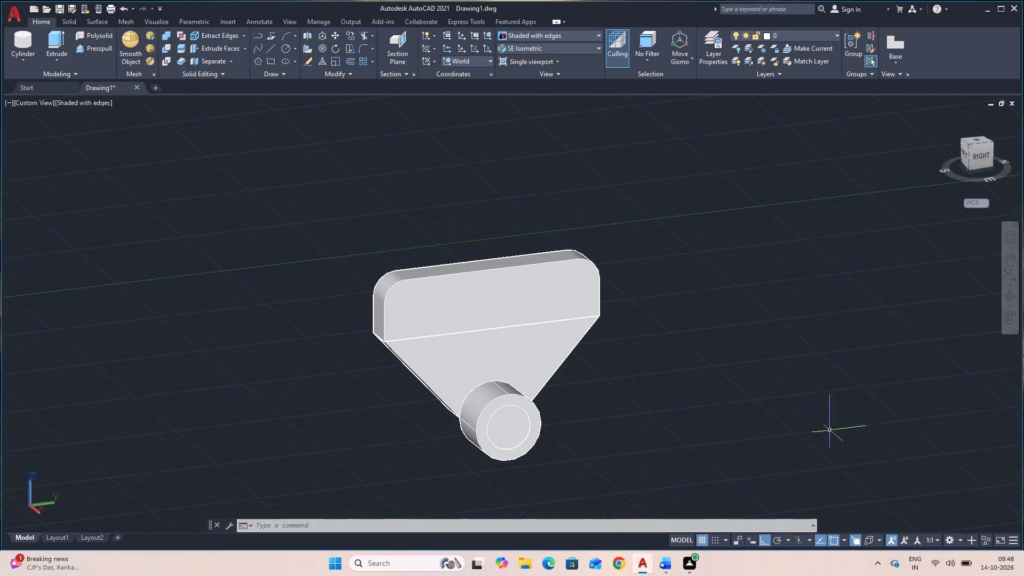
Subtract the radius 10 cylinder from the combined upper plate, tapered lower plate and larger cylinder.
click(1011, 293)
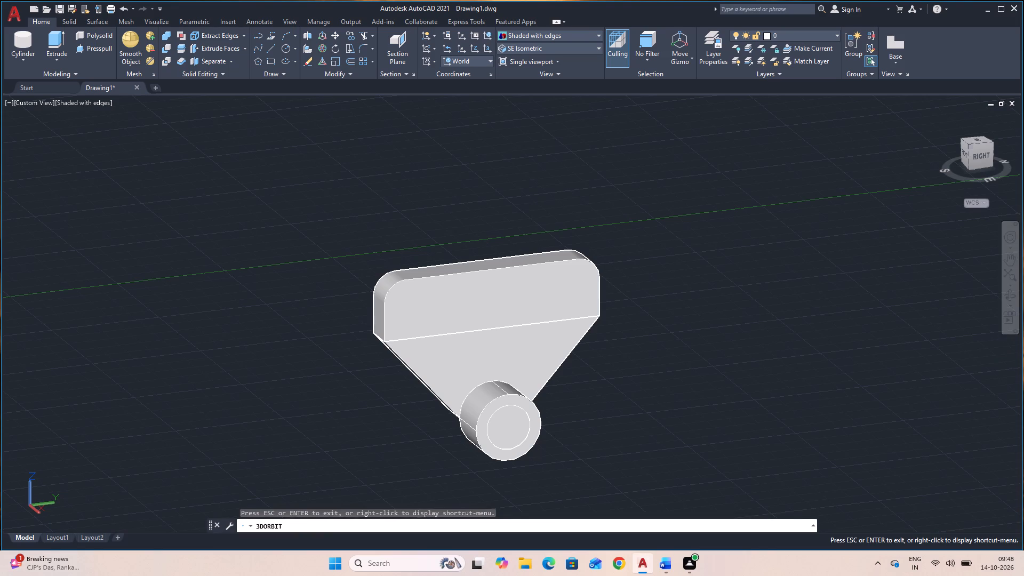
drag(679, 450, 891, 413)
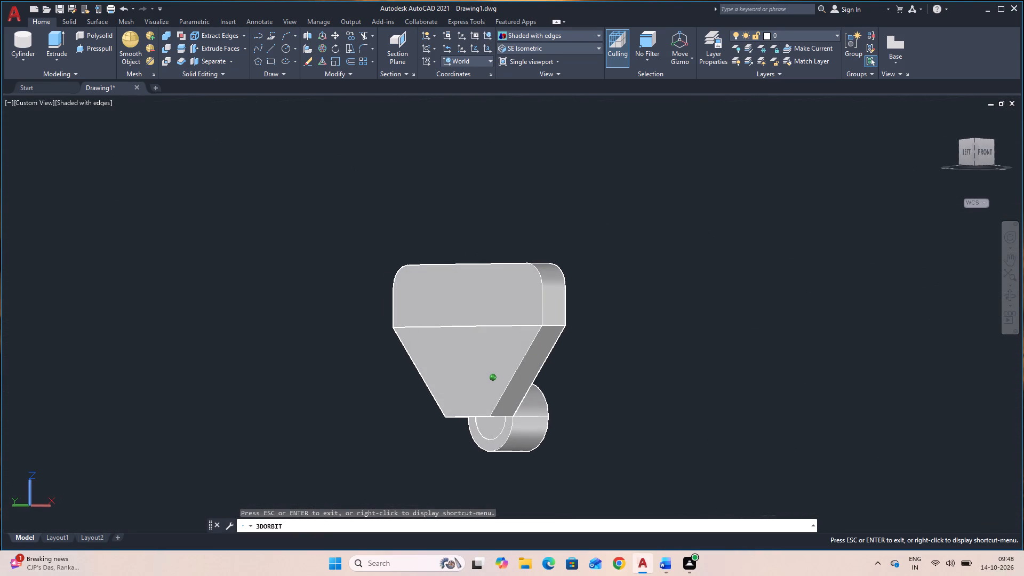
drag(891, 413, 629, 442)
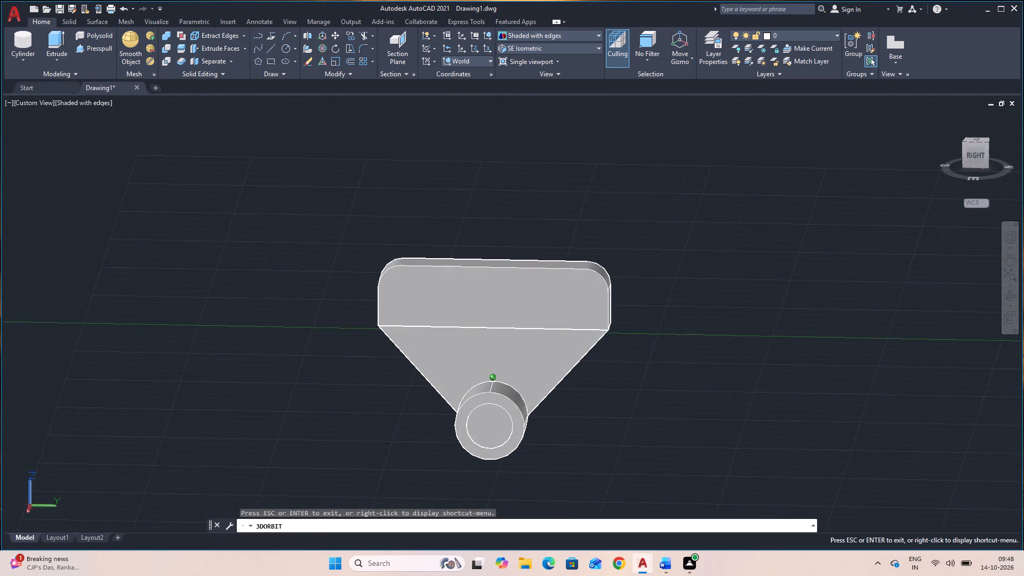
drag(629, 442, 646, 438)
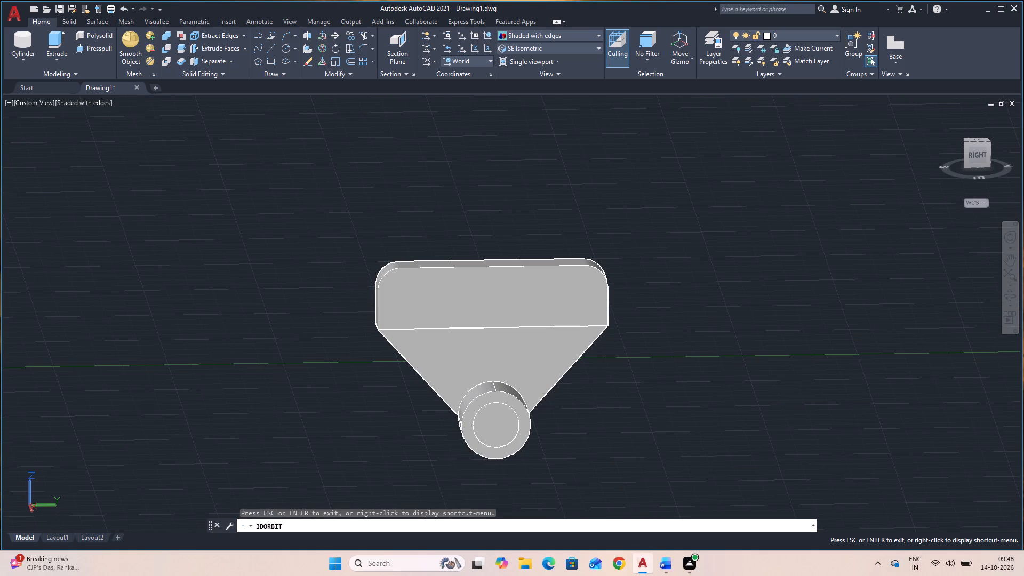
key(Escape)
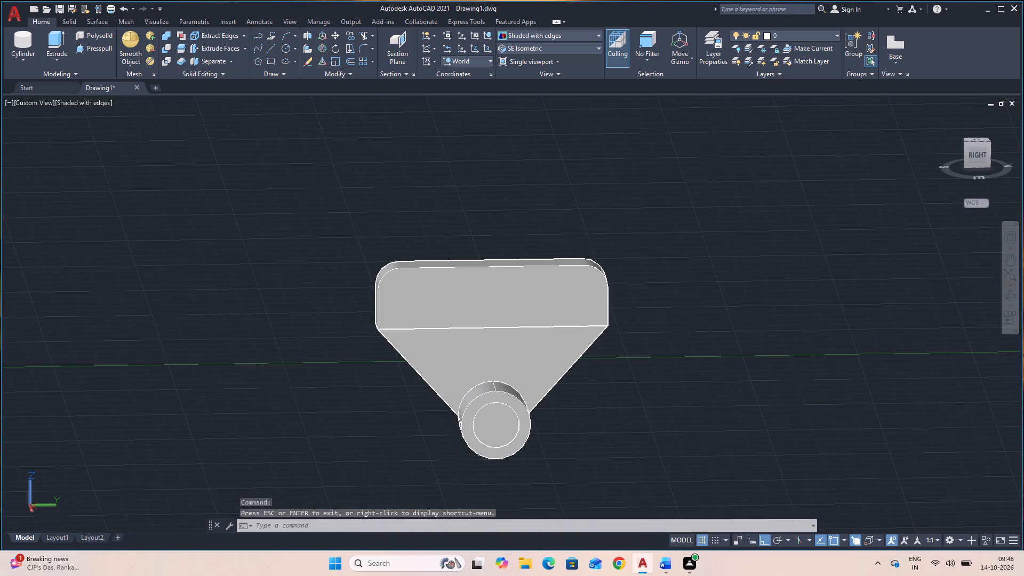
text(SU)
key(space)
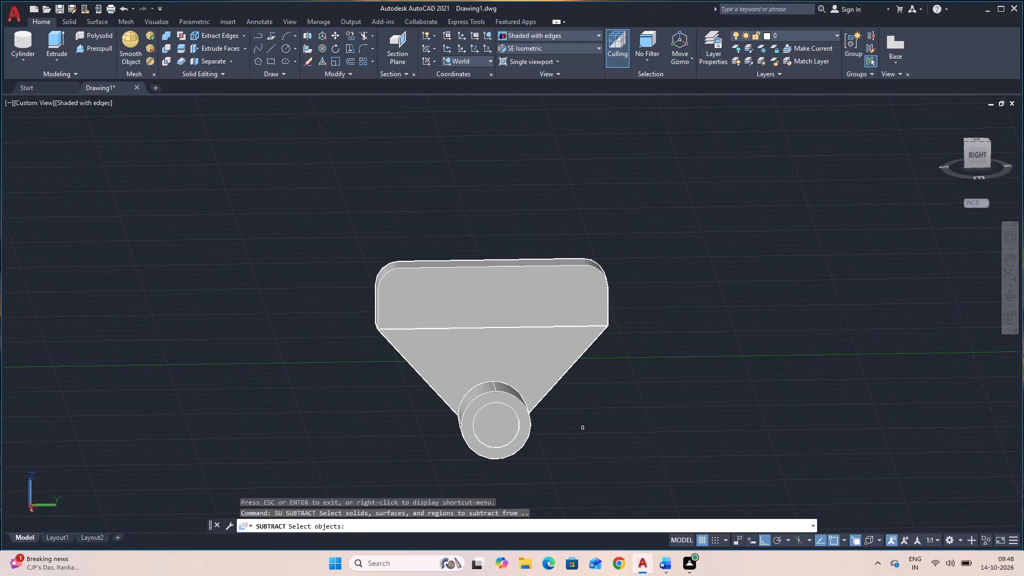
click(529, 310)
click(533, 353)
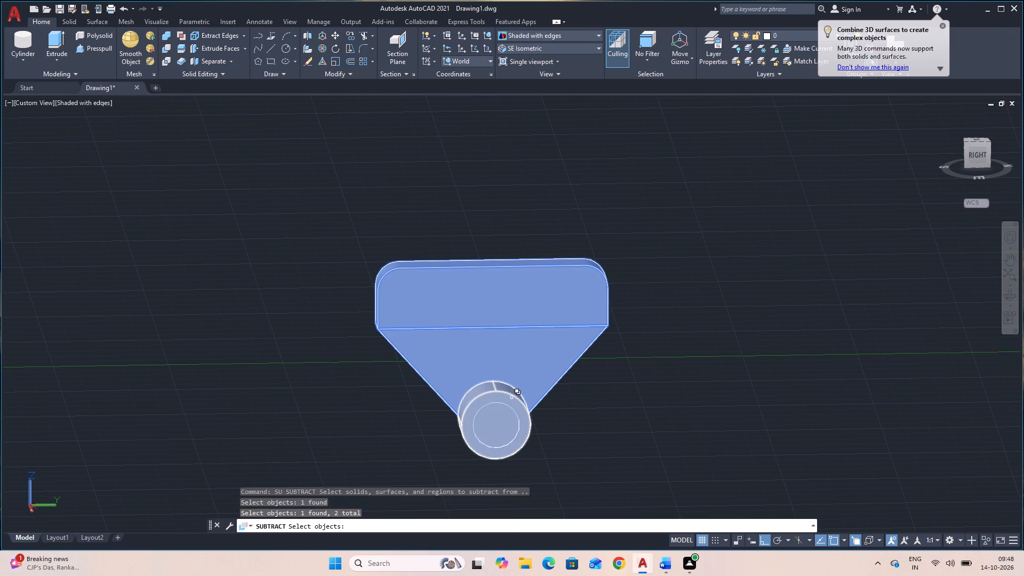
click(513, 398)
key(space)
key(space)
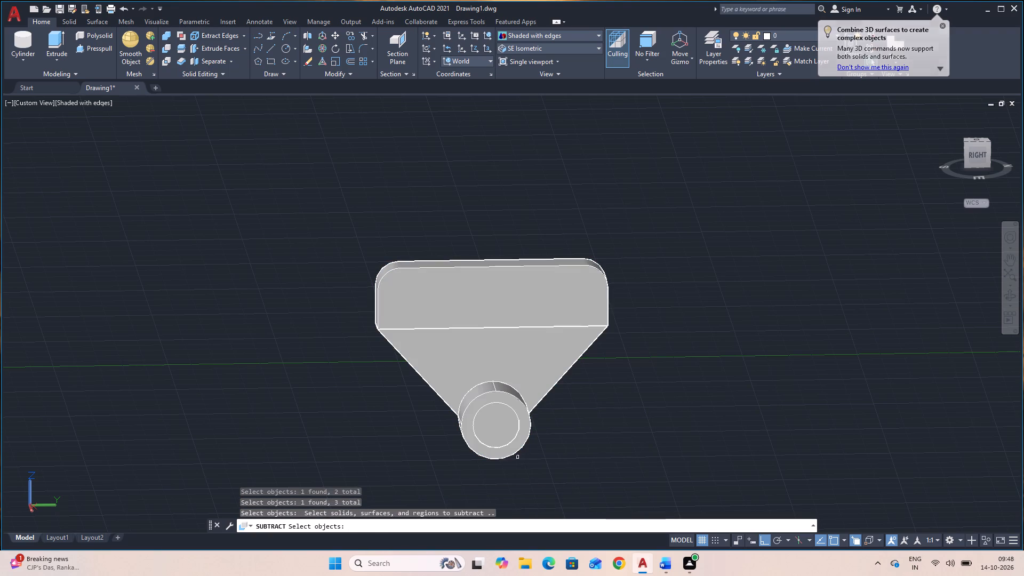
click(501, 435)
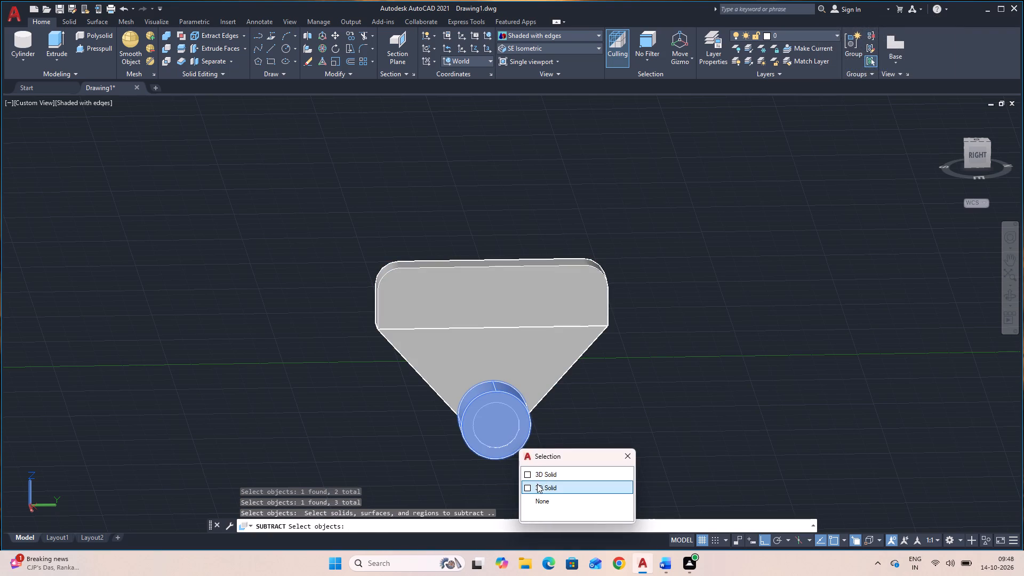
click(537, 484)
key(space)
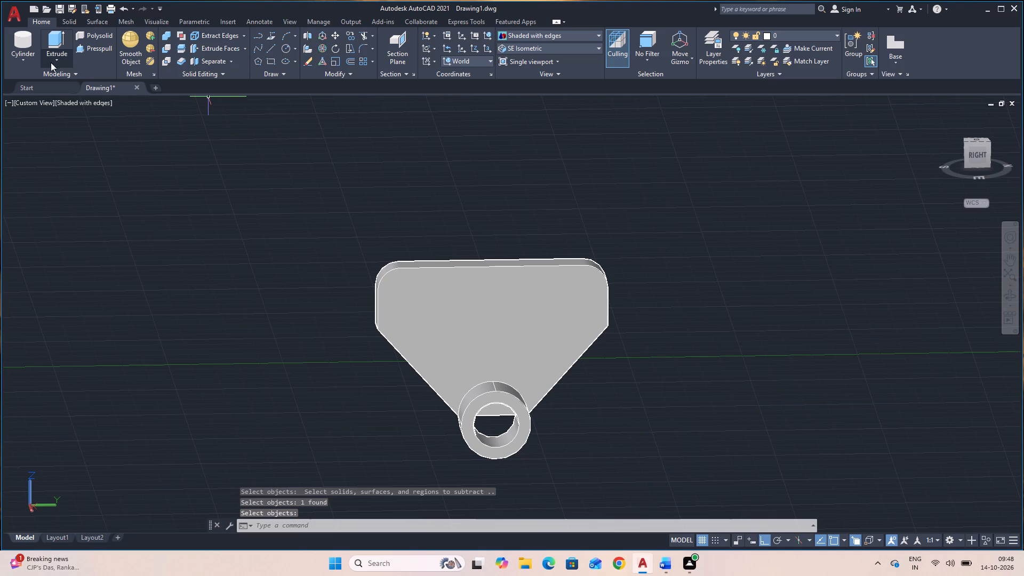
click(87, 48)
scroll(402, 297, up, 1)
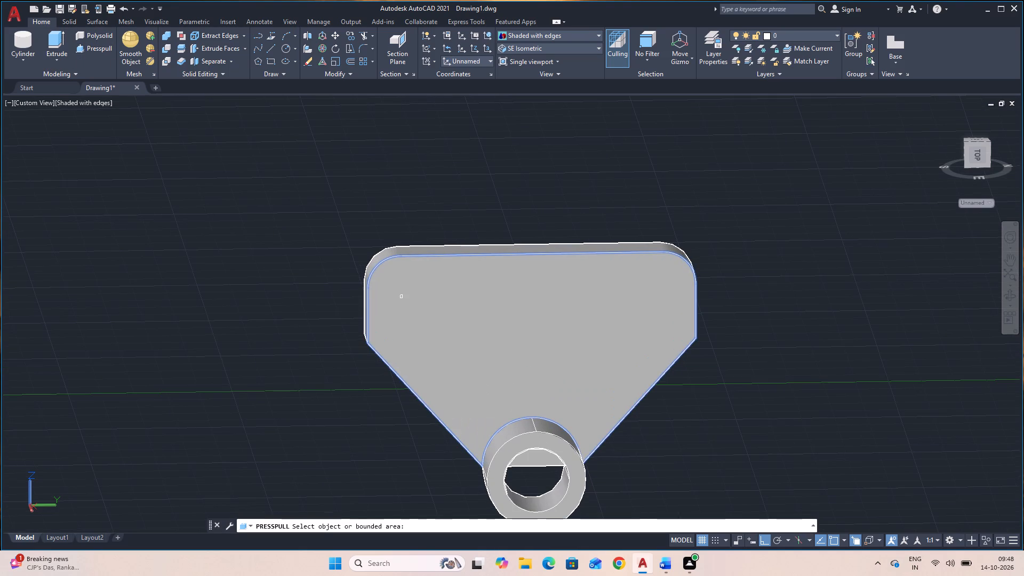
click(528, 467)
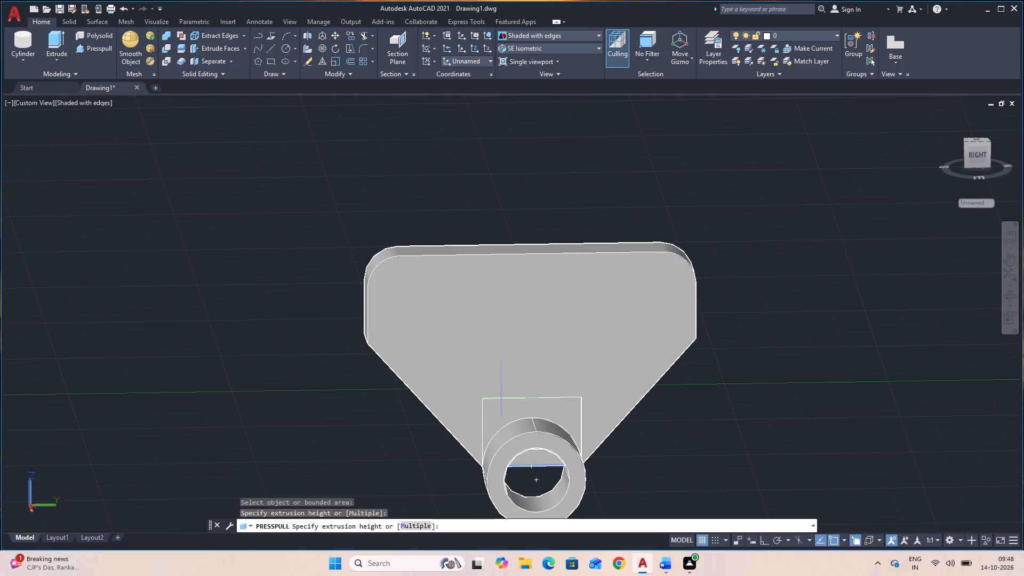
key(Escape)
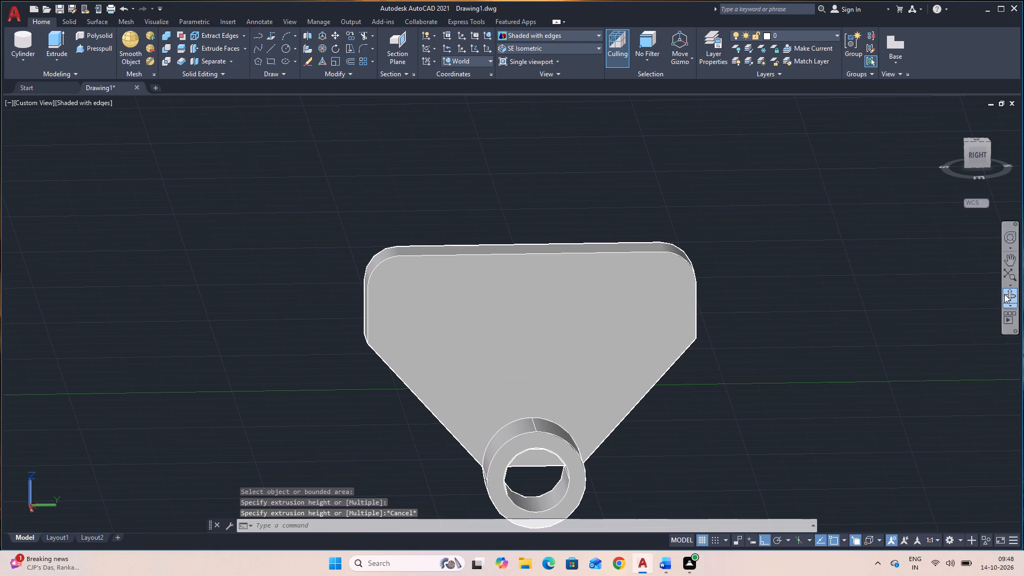
Presspull the part of the plate's face visible inside the cylinder bore back through the plate to extend the hole.
click(1004, 294)
drag(786, 410, 788, 378)
key(Escape)
click(96, 47)
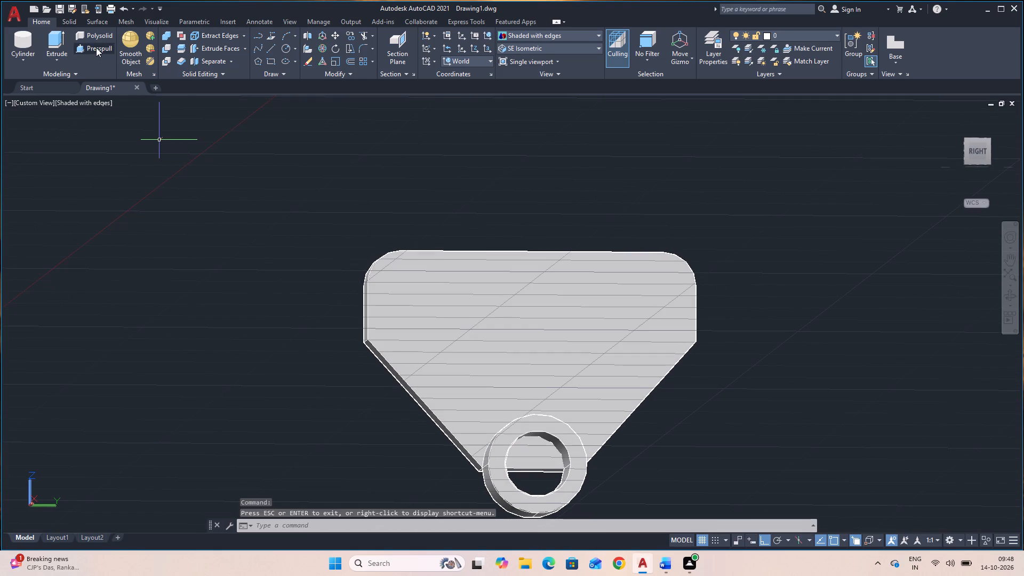
click(545, 457)
click(333, 421)
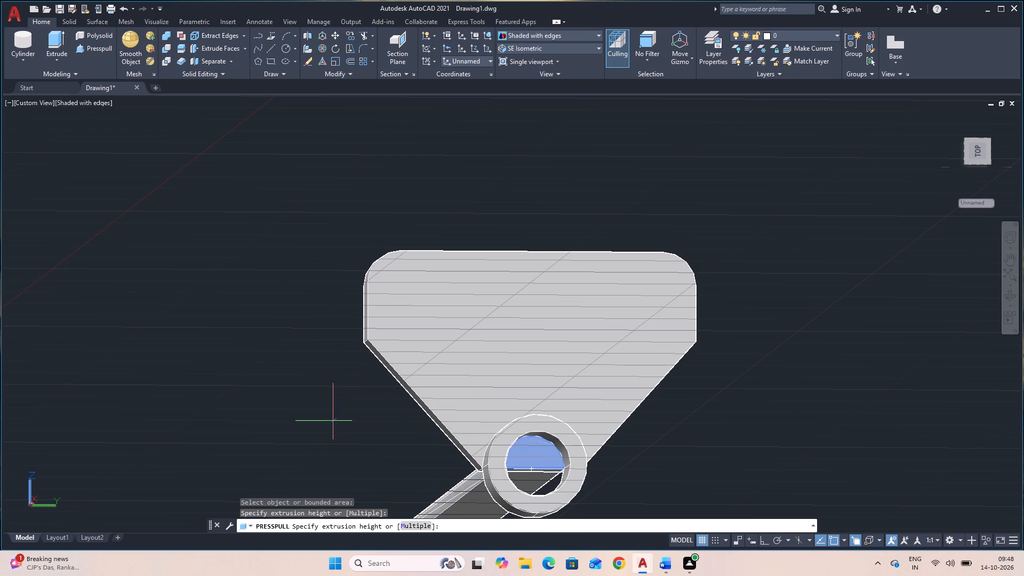
key(Escape)
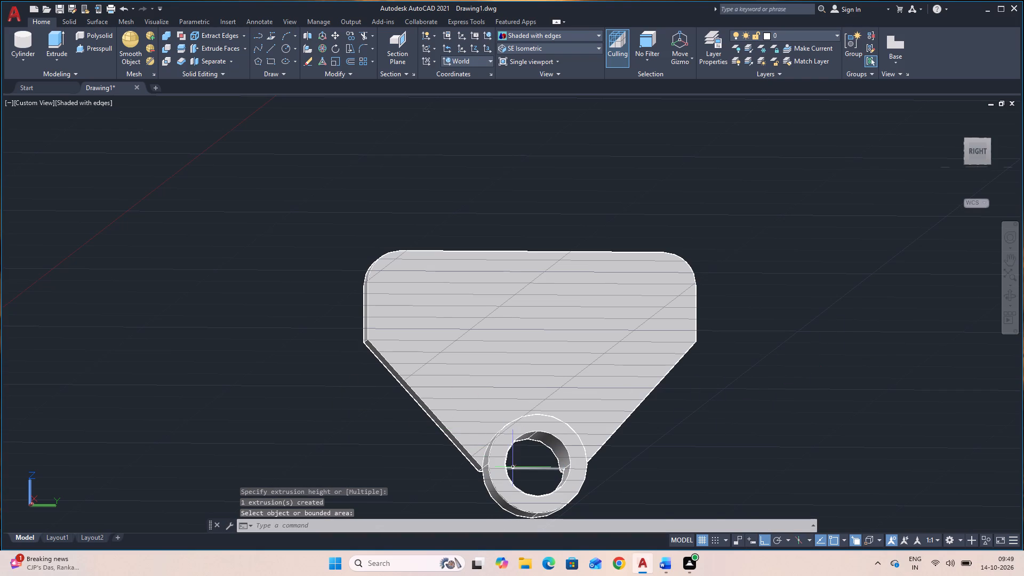
Erase the leftover construction line crossing the bore.
click(546, 469)
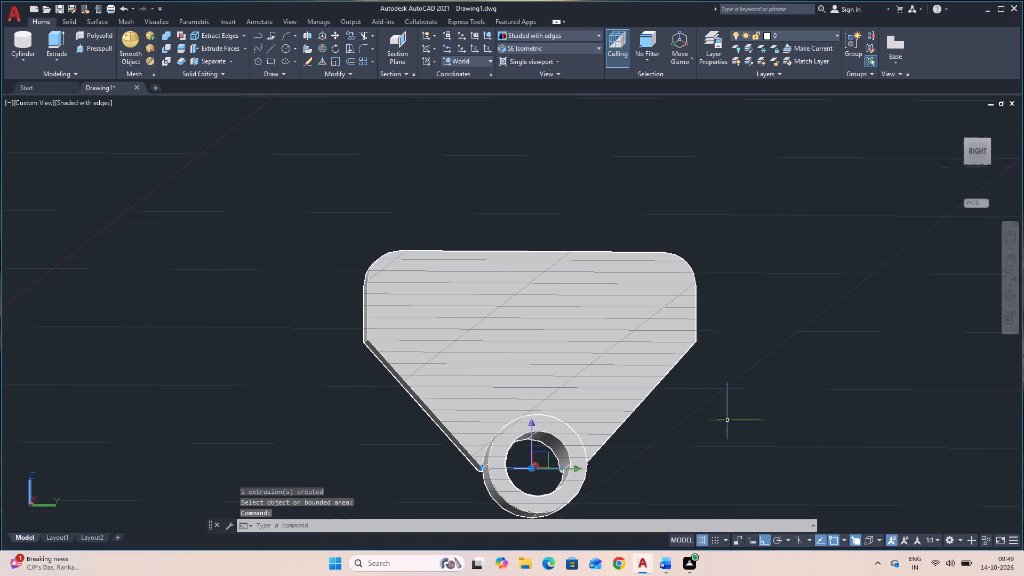
key(Delete)
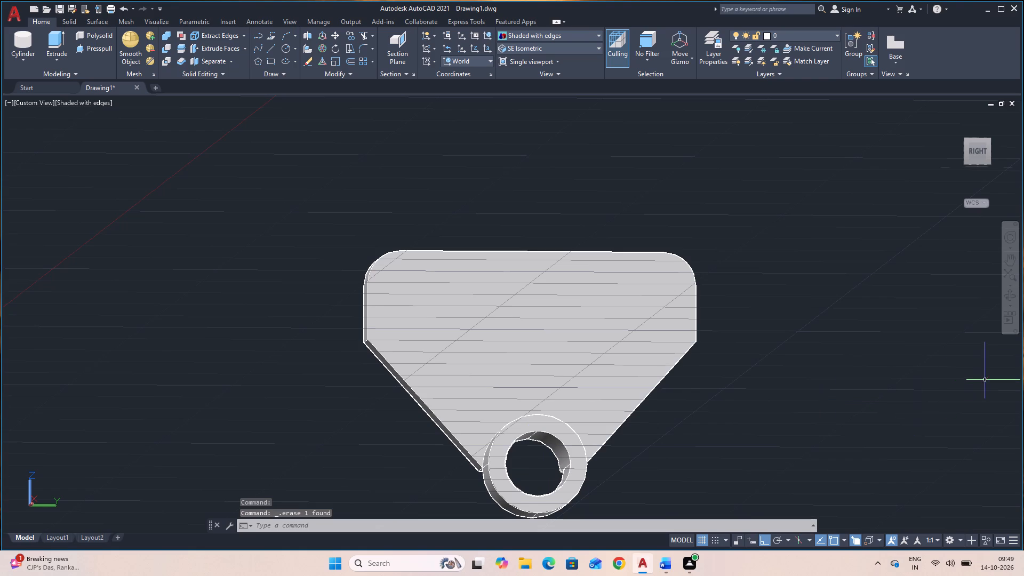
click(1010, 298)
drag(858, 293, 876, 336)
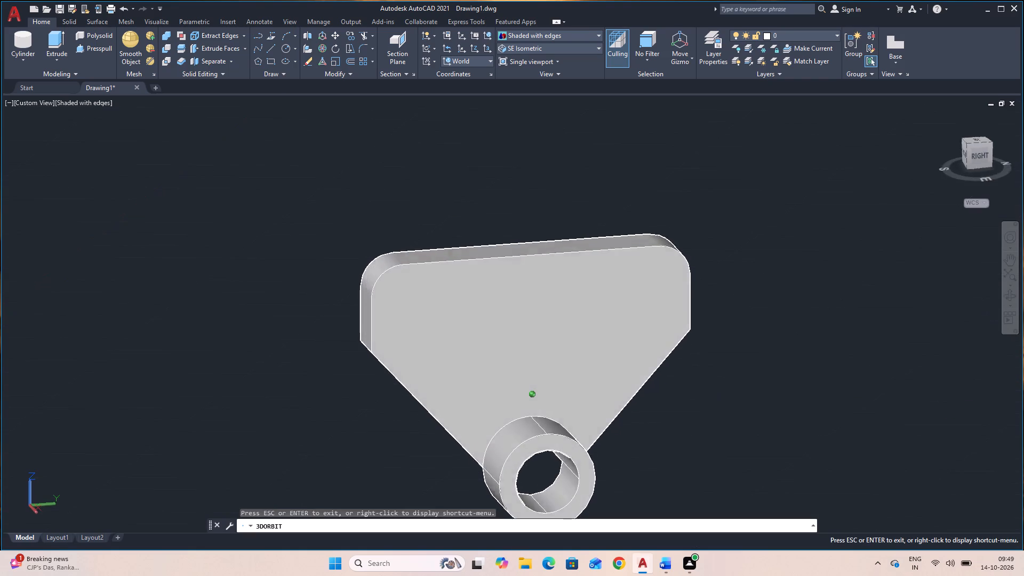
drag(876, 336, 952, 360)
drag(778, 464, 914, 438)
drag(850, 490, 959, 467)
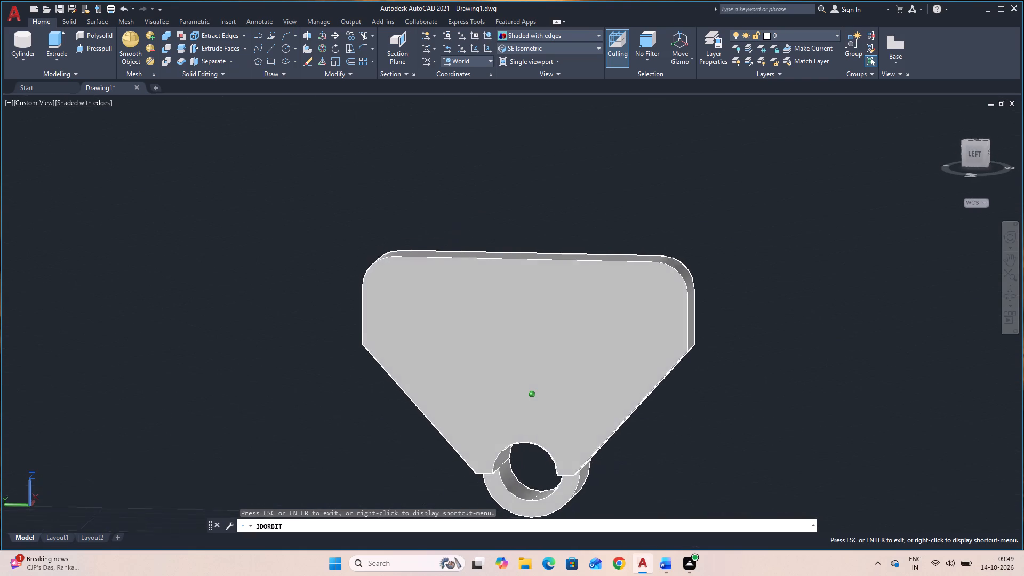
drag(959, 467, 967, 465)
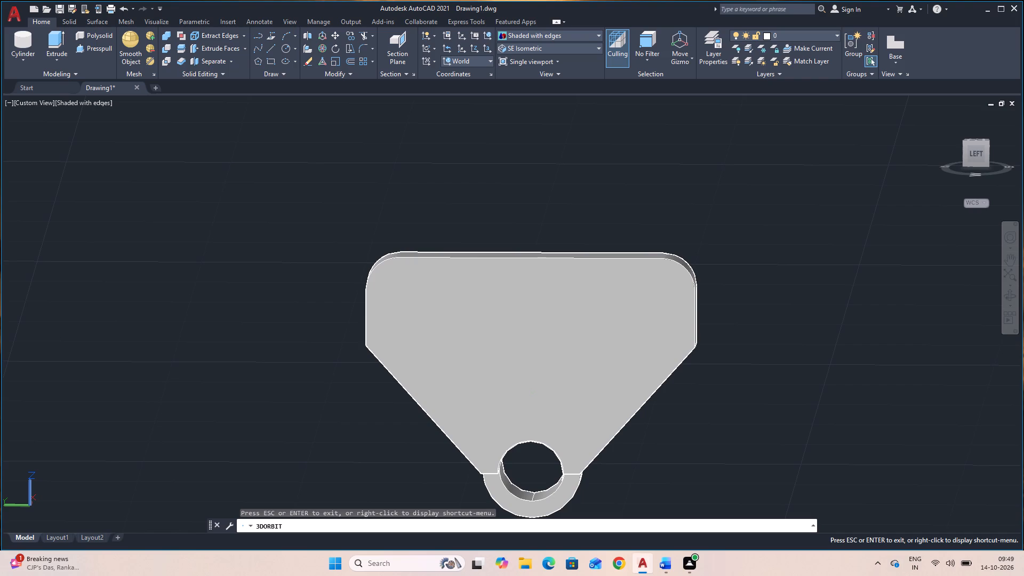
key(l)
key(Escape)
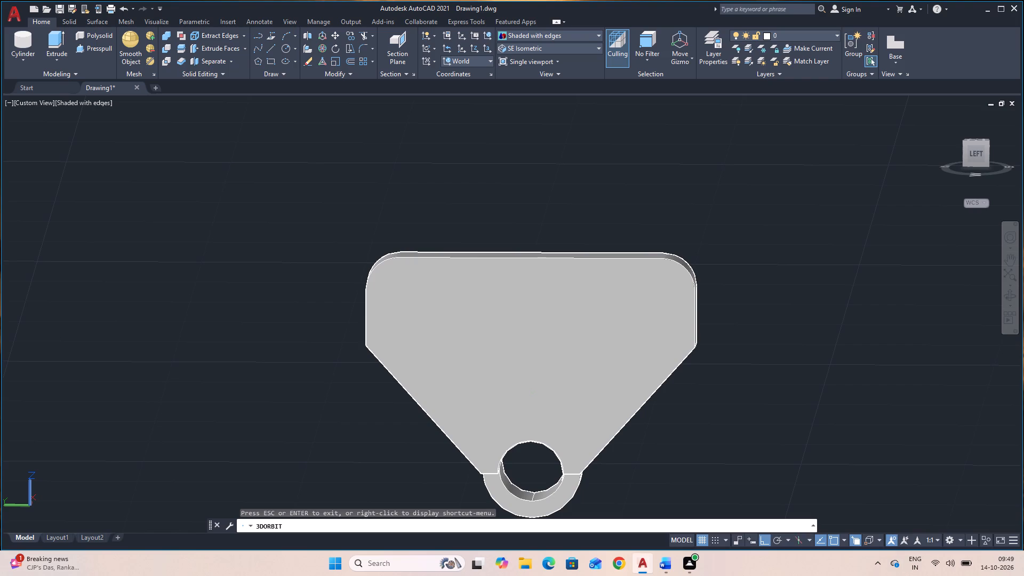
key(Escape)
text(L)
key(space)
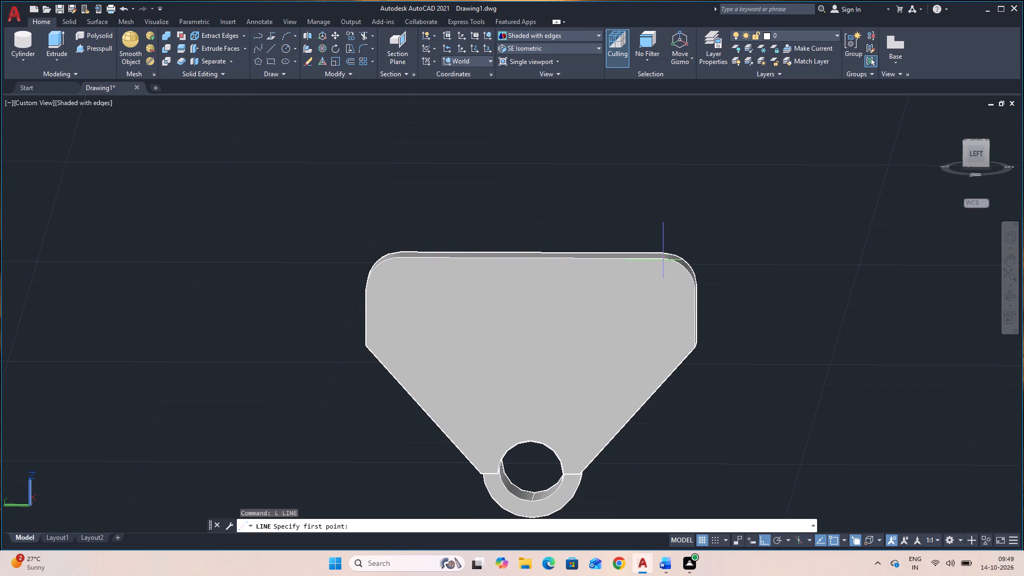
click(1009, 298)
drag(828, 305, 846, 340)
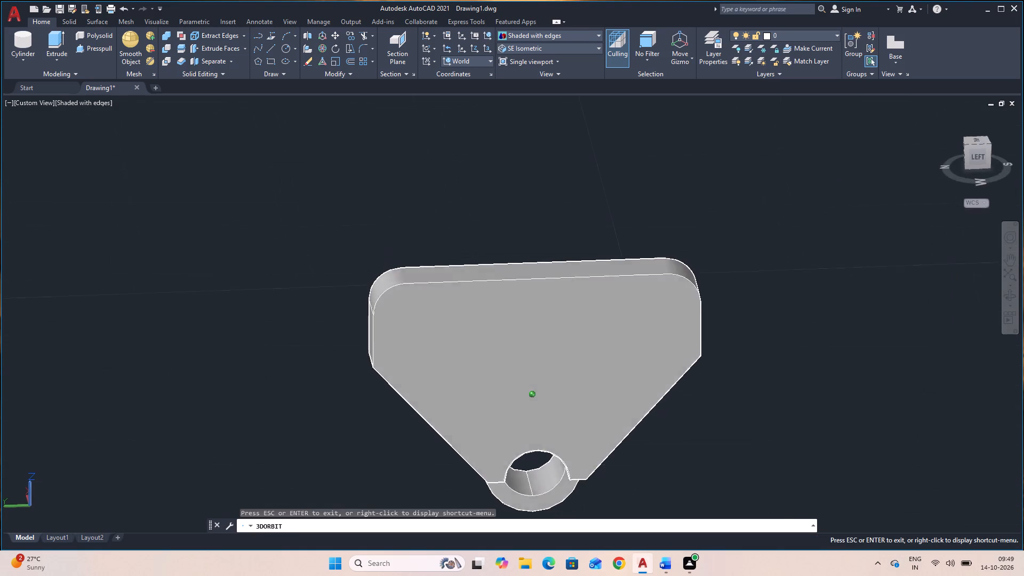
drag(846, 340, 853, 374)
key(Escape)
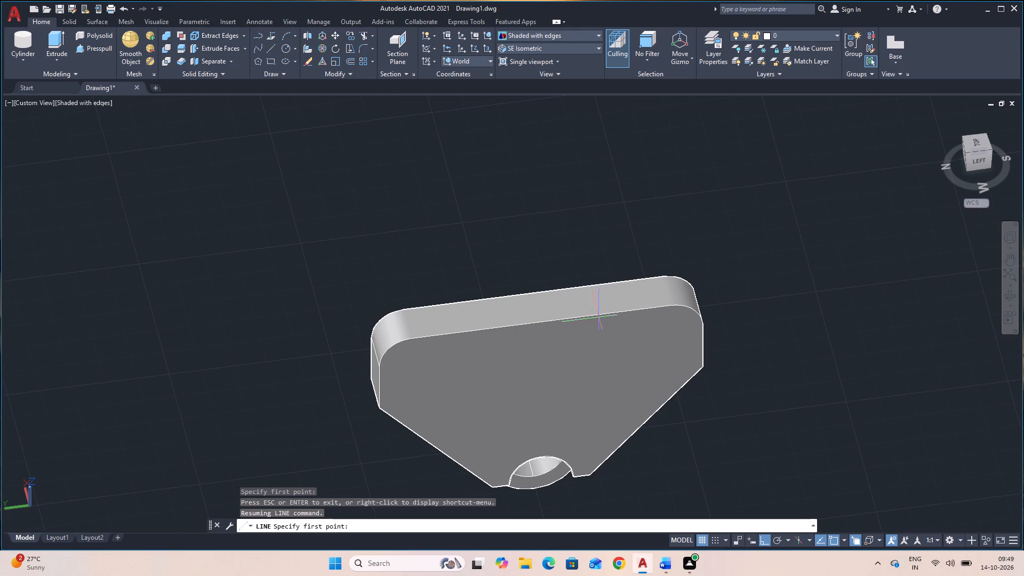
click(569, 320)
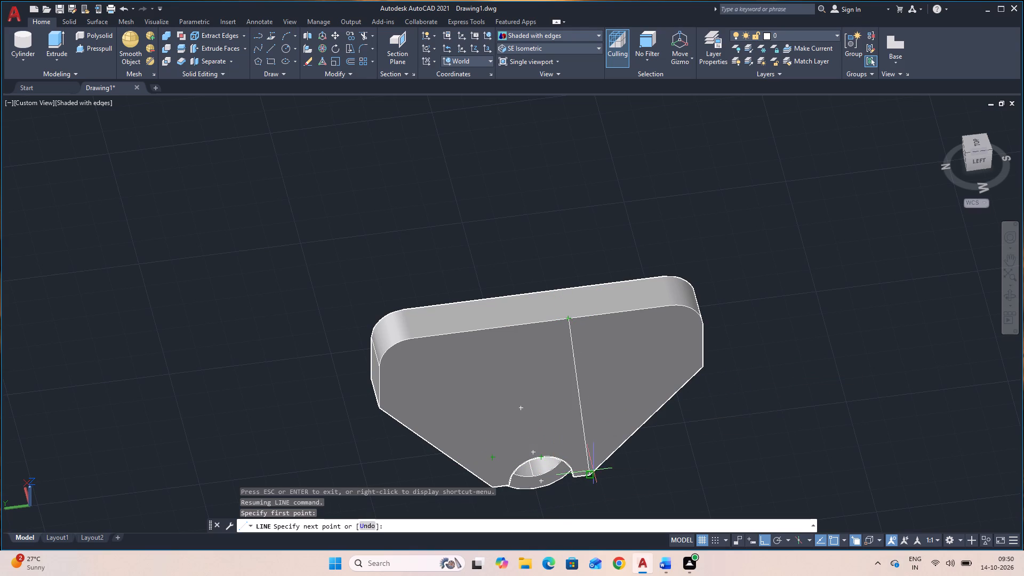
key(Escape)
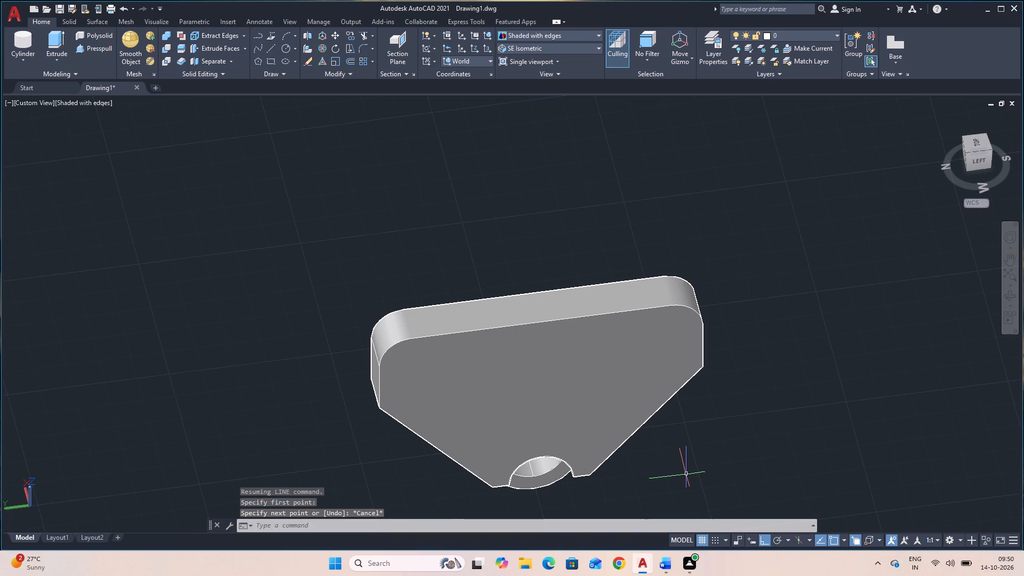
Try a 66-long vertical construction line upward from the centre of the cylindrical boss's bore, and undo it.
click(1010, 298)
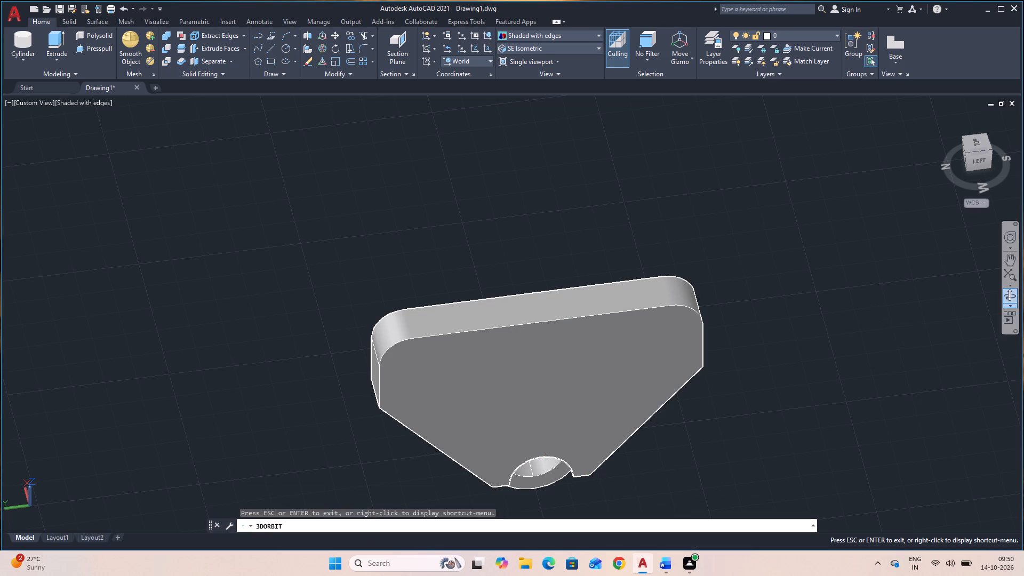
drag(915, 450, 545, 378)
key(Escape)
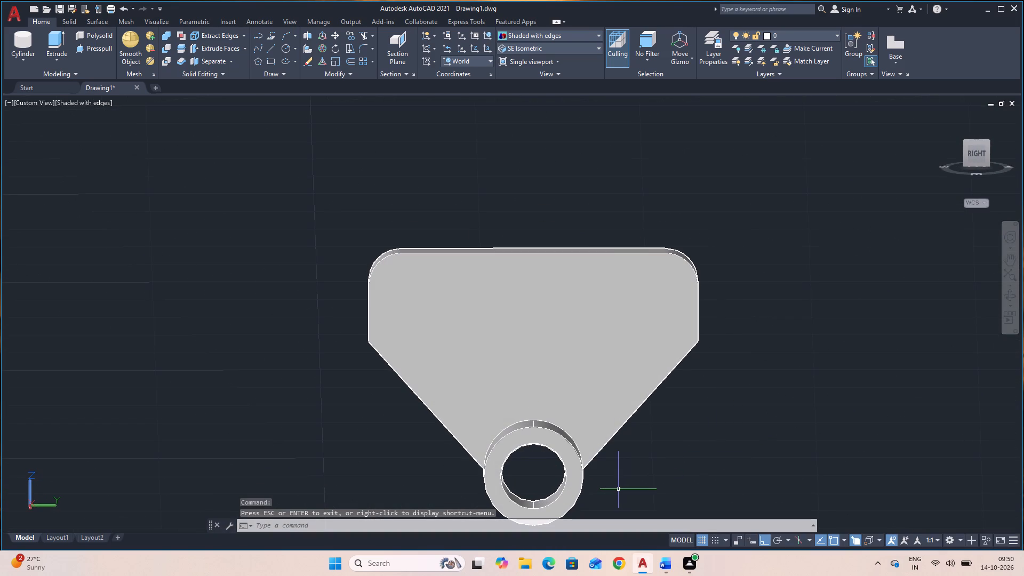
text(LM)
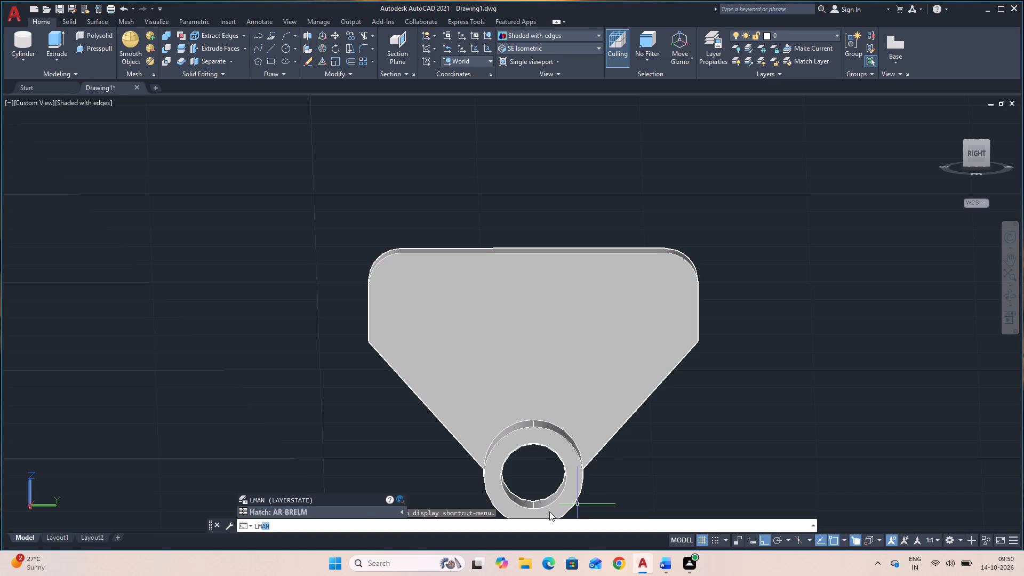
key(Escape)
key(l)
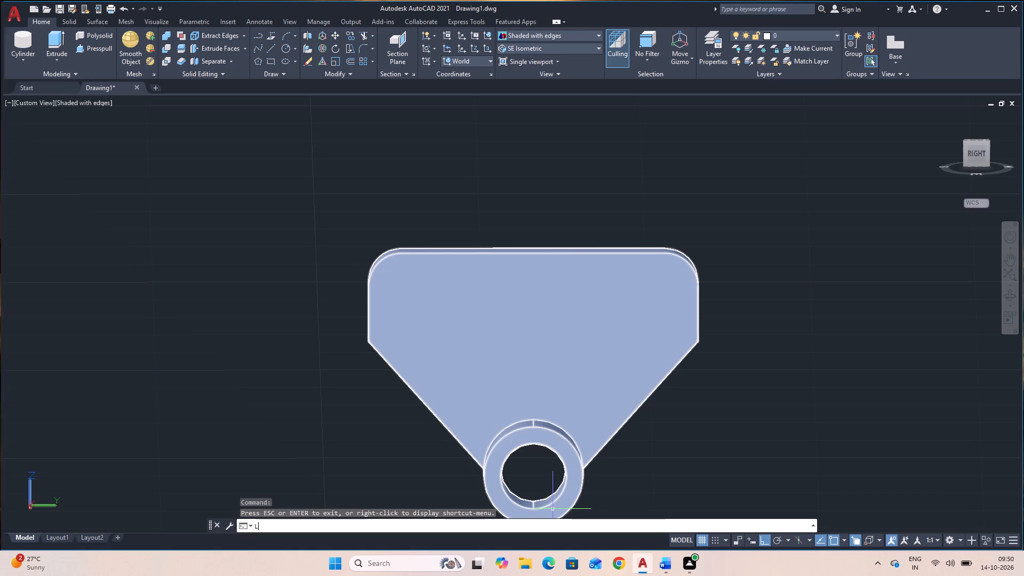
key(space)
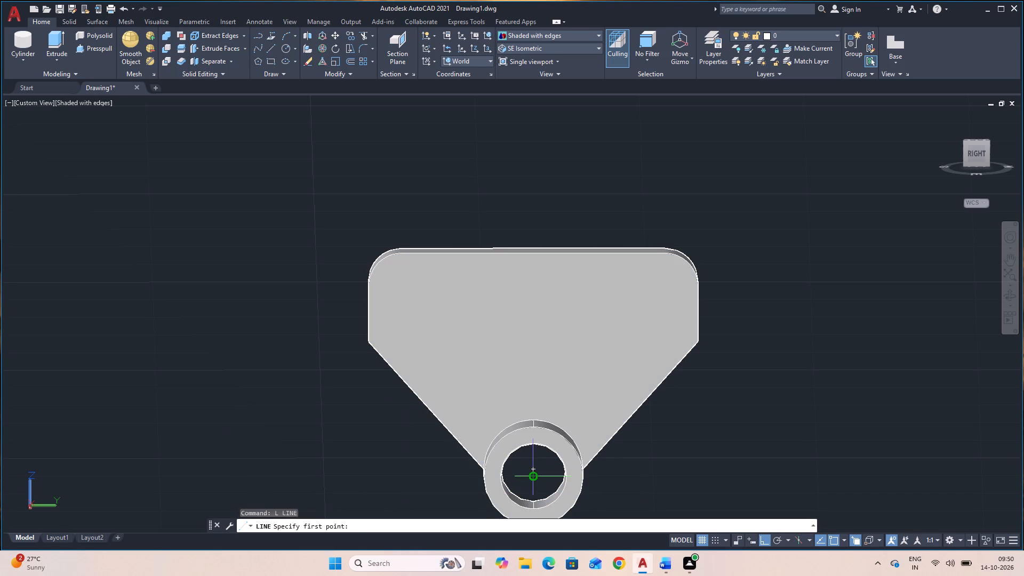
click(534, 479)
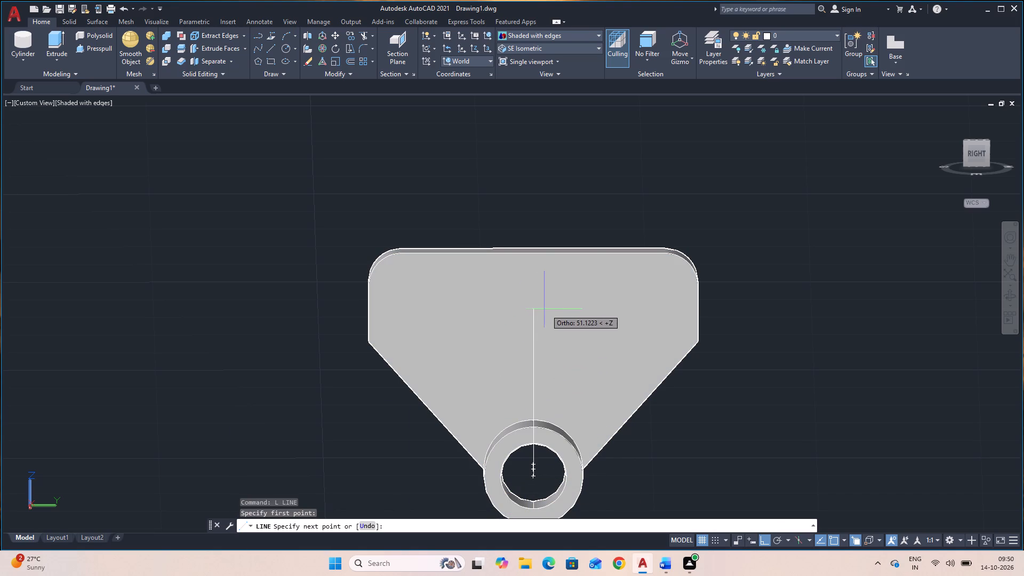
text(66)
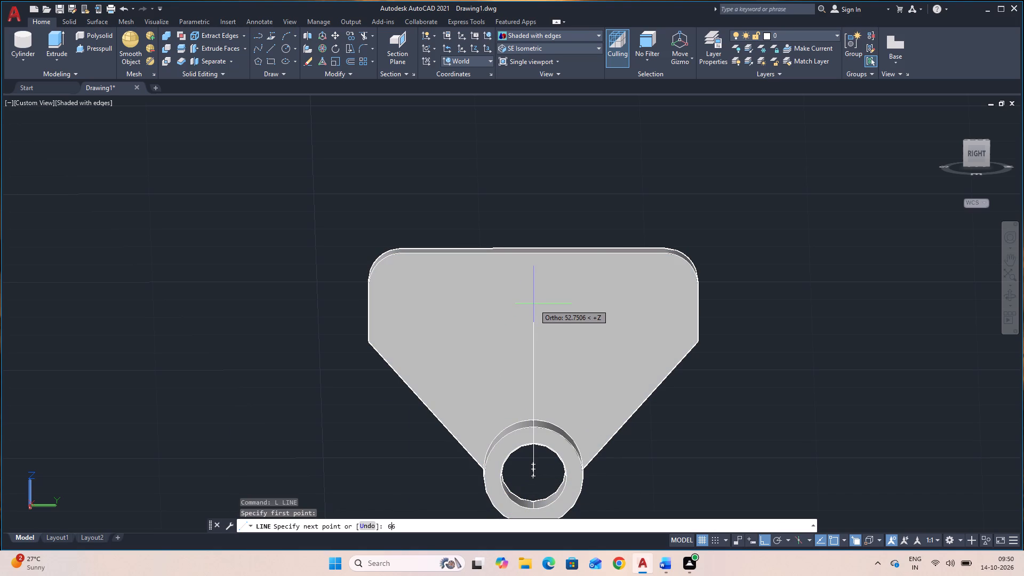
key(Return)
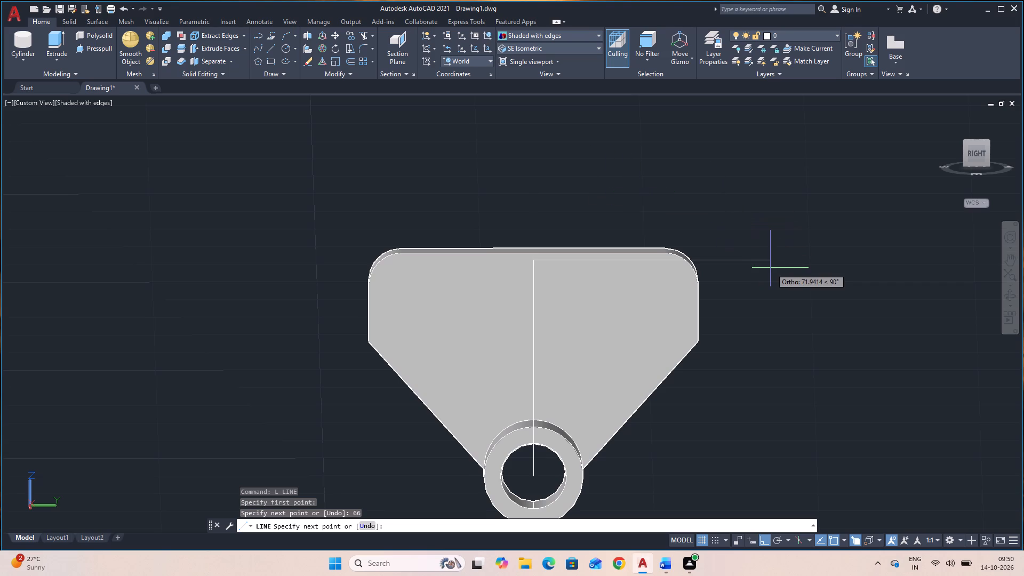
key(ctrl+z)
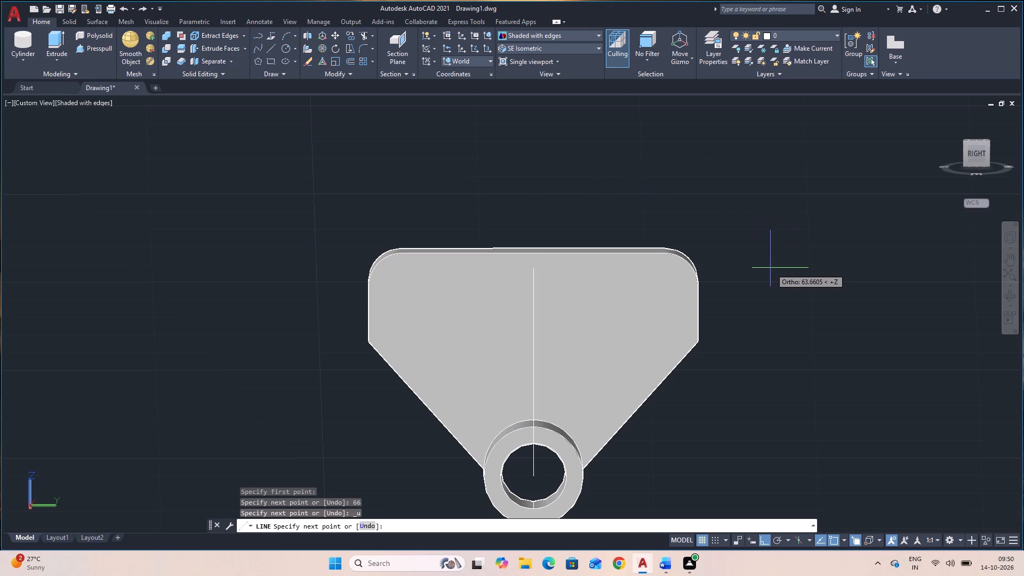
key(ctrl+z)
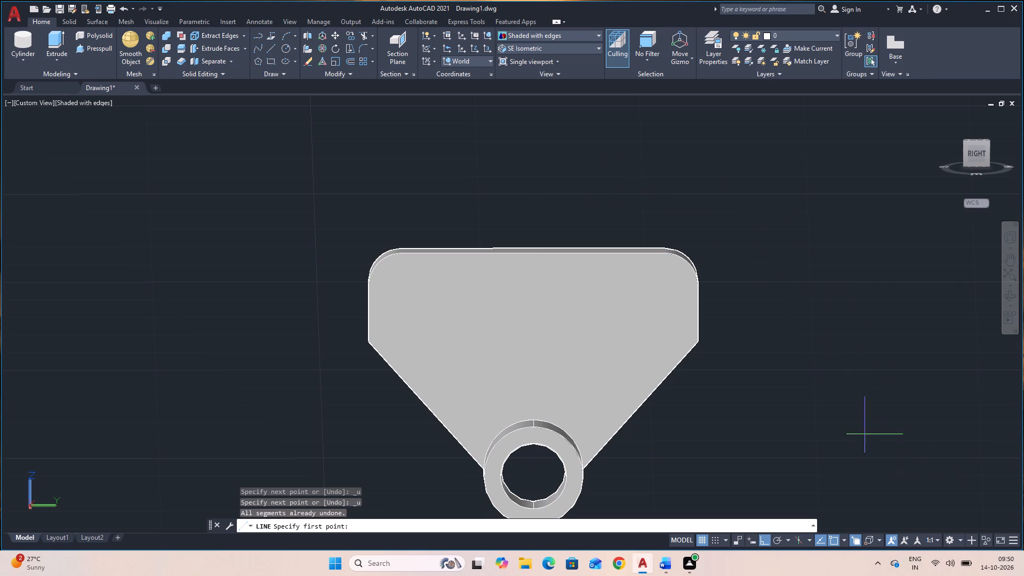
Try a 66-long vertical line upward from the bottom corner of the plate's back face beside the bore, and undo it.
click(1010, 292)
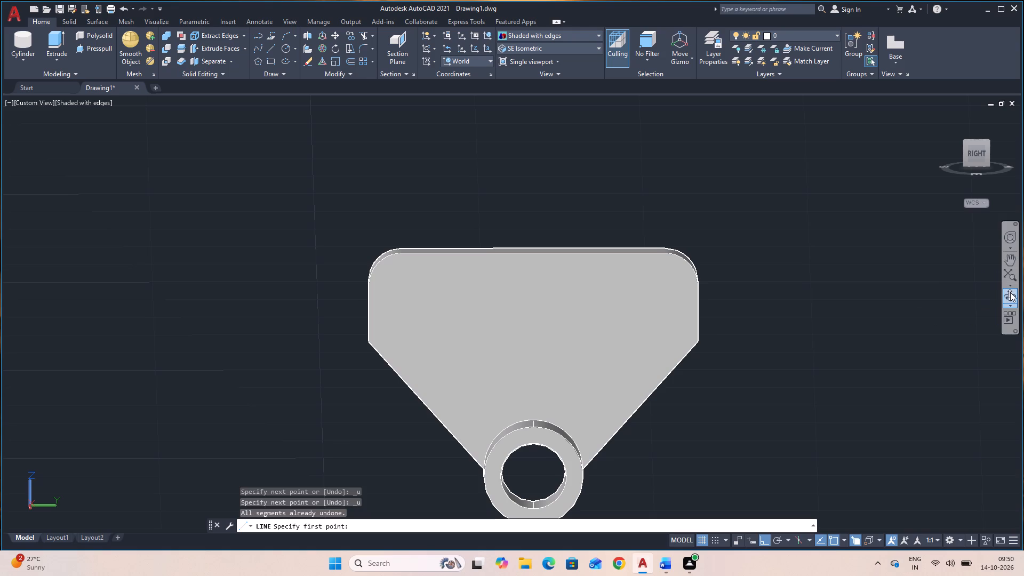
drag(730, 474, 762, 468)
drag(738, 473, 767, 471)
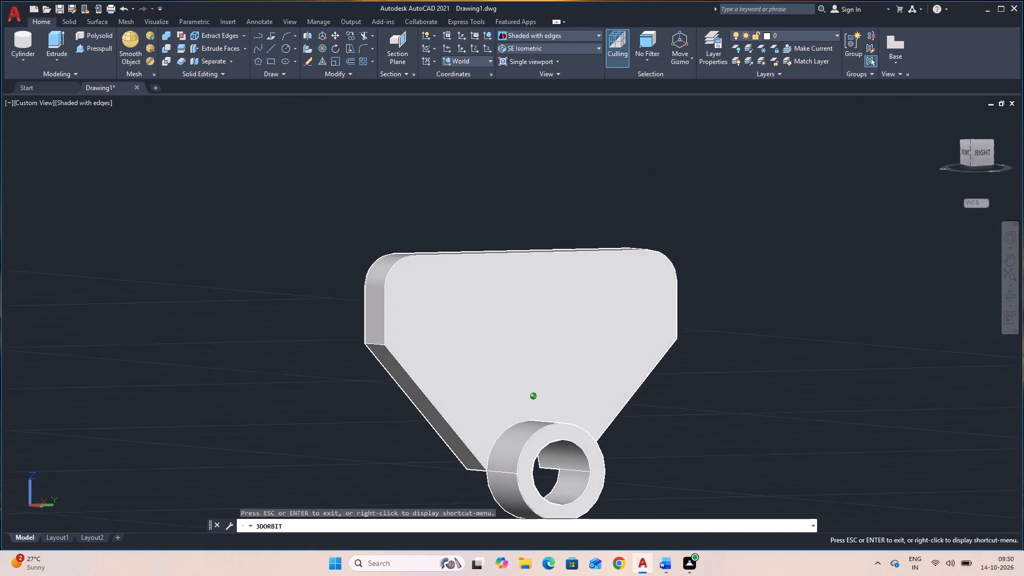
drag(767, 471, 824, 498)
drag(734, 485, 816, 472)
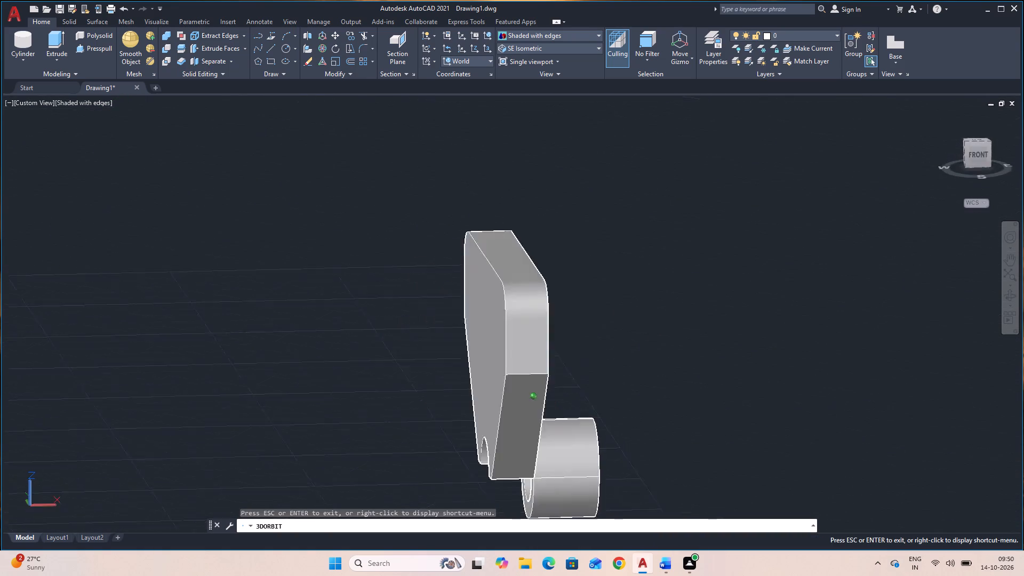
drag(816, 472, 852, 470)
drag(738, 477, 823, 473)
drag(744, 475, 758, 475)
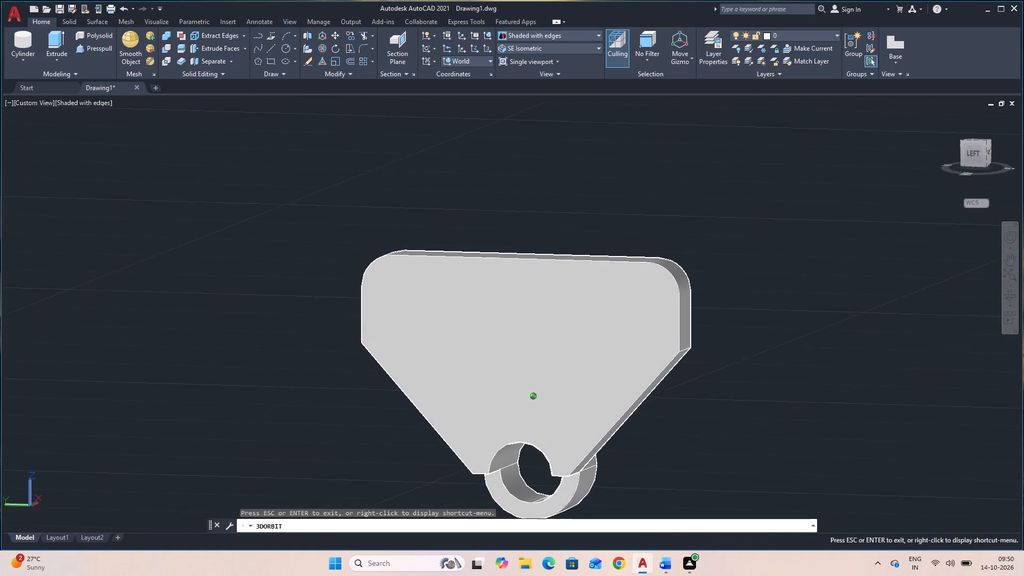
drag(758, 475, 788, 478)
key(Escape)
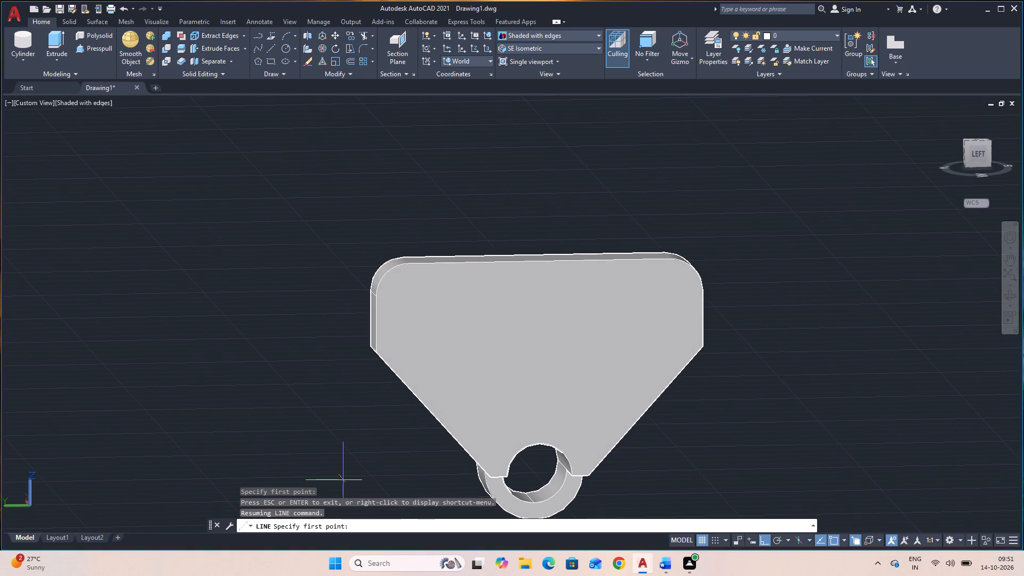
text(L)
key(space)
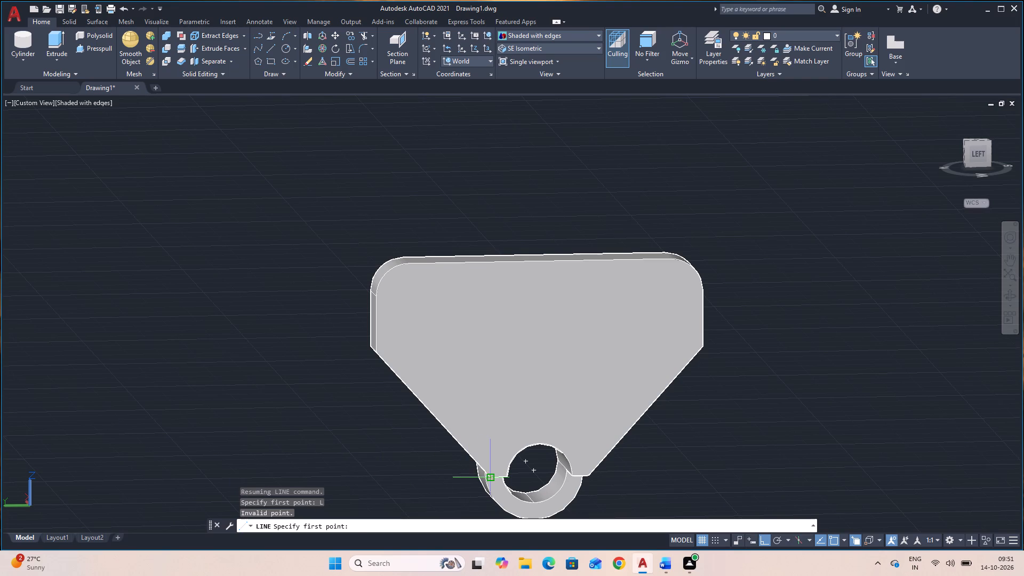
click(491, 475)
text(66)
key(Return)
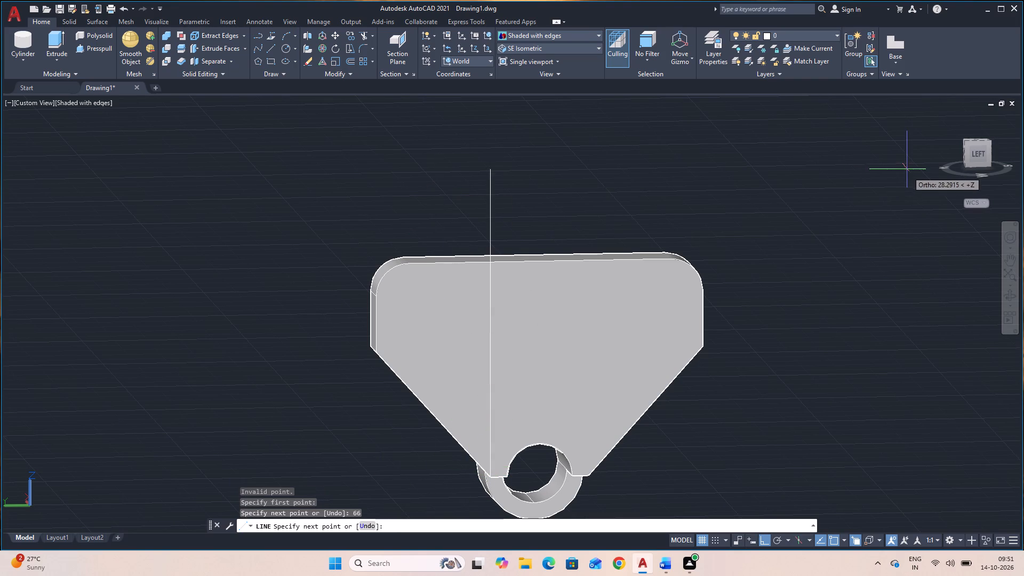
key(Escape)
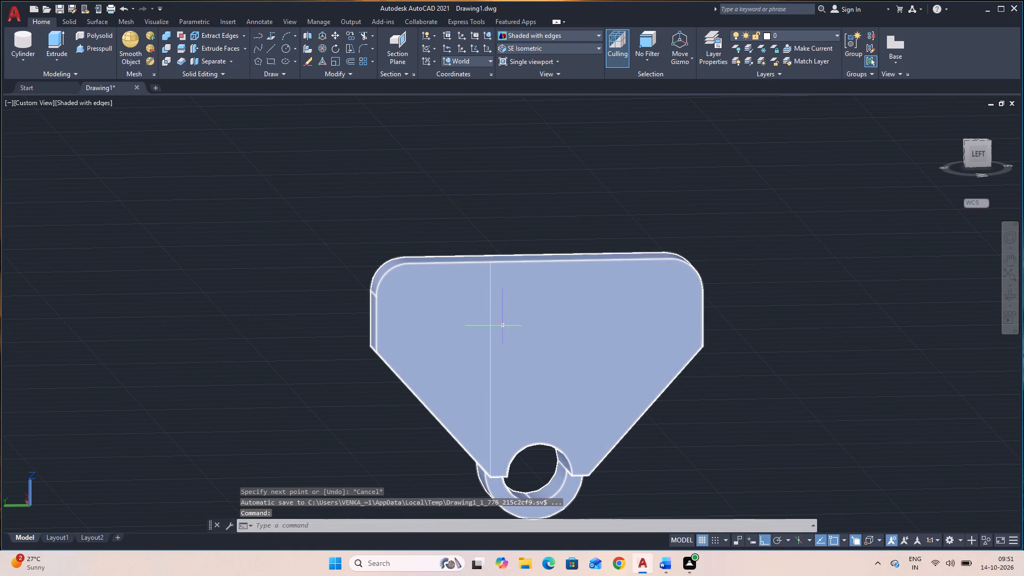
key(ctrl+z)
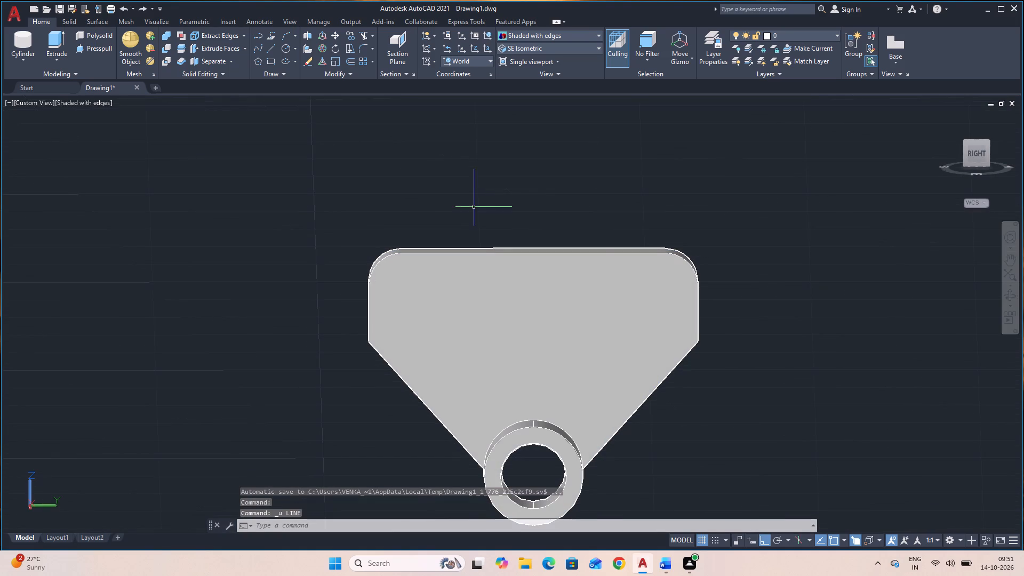
Draw a 100-long horizontal line across the plate's back face, starting at the lower end of one rounded top corner.
click(543, 50)
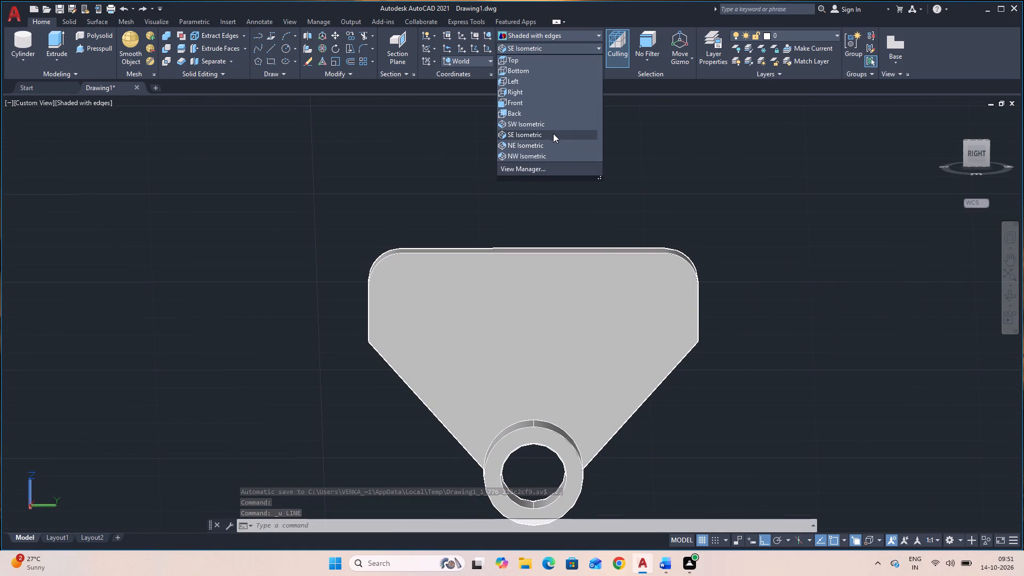
click(553, 132)
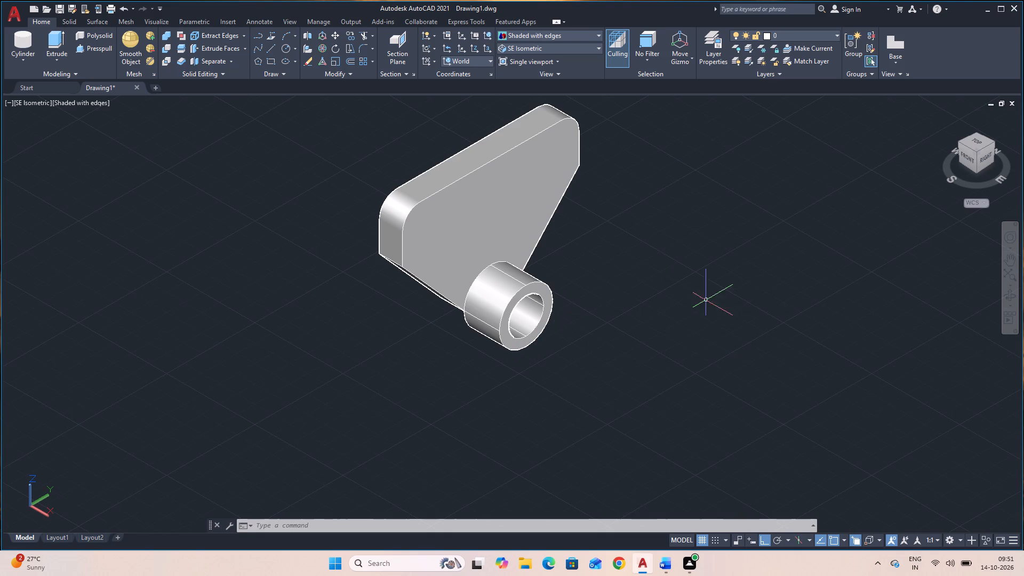
click(1011, 294)
drag(687, 404, 697, 404)
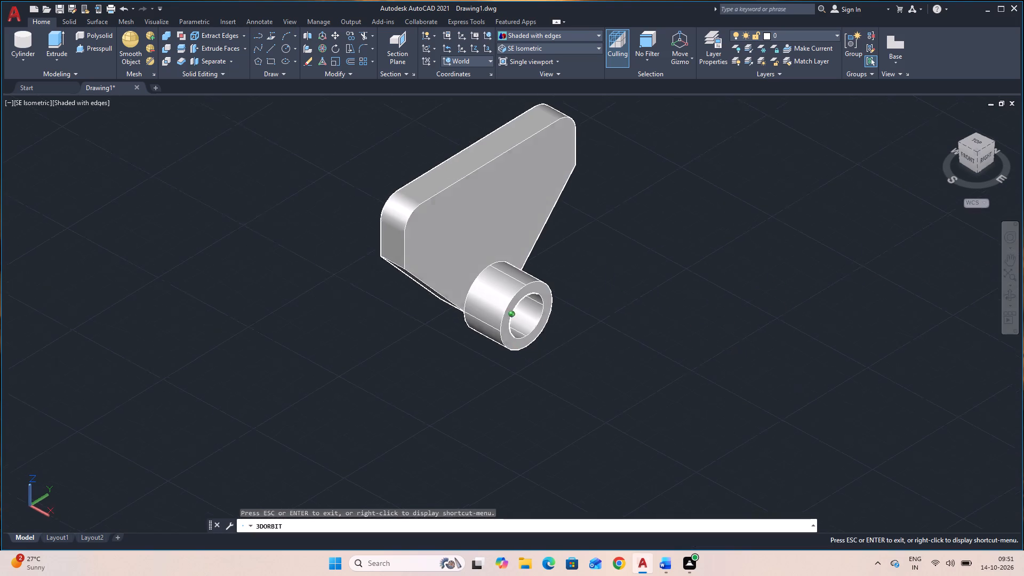
drag(697, 404, 881, 423)
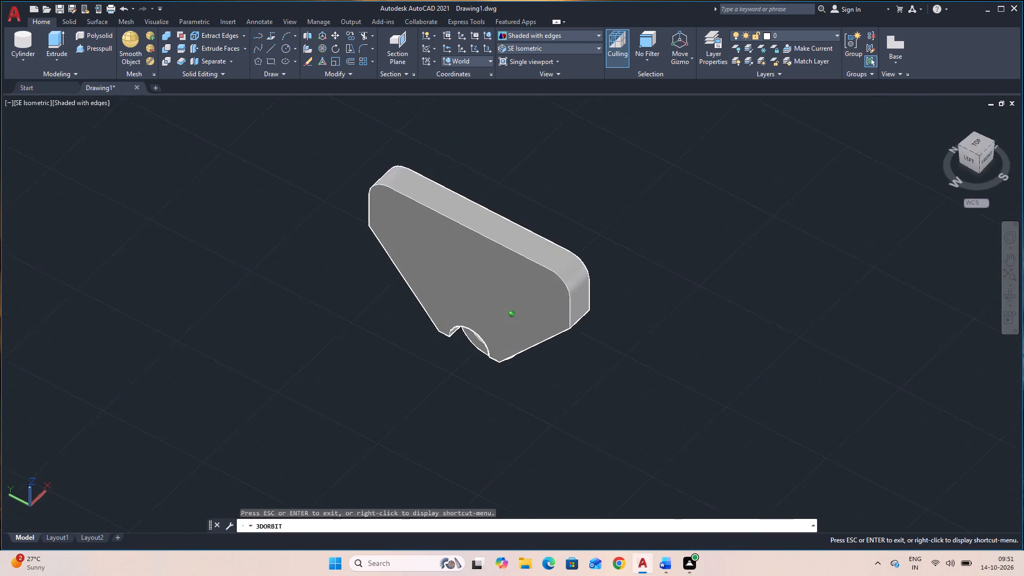
drag(881, 423, 892, 422)
key(Escape)
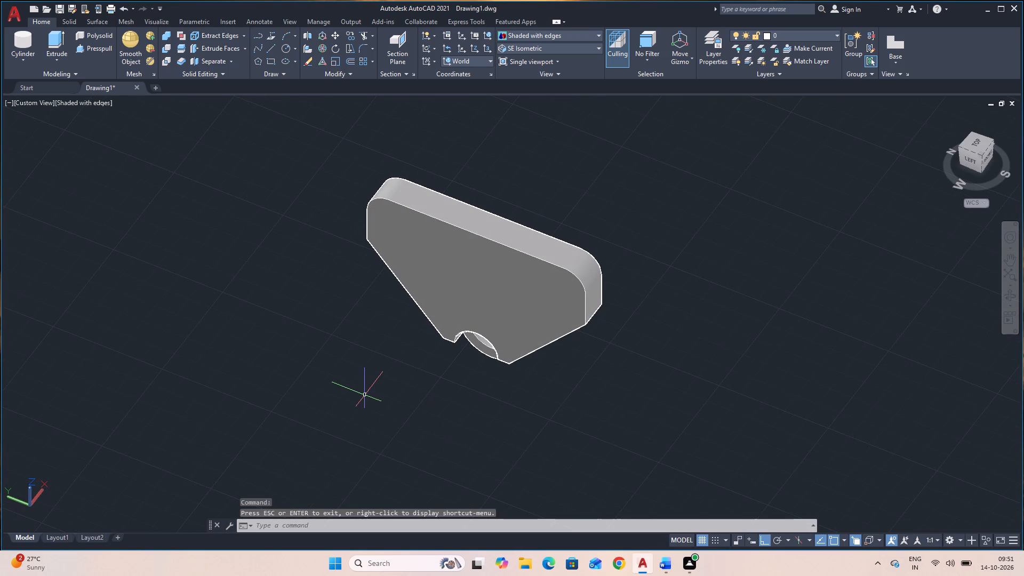
text(L)
key(space)
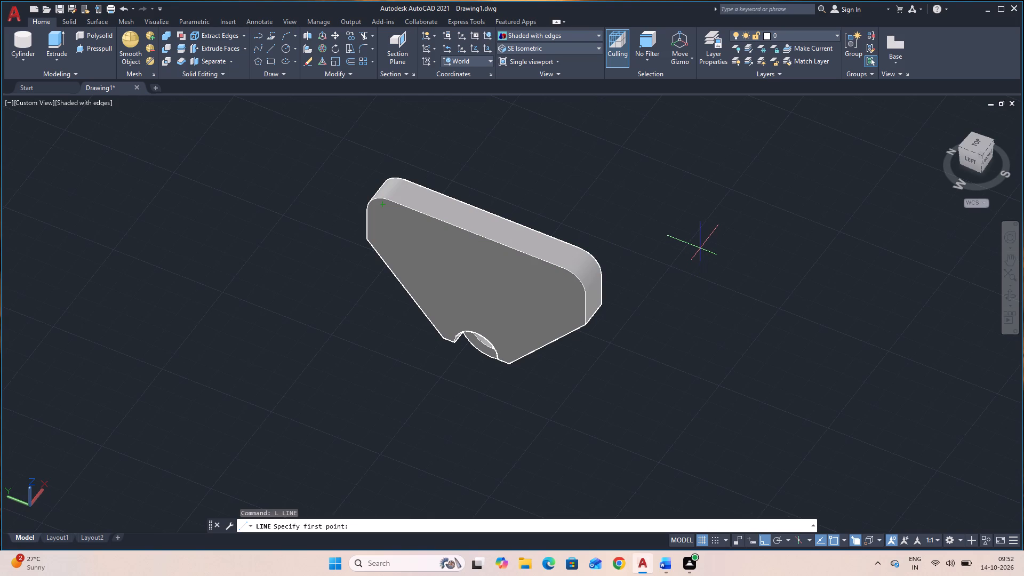
key(l)
key(space)
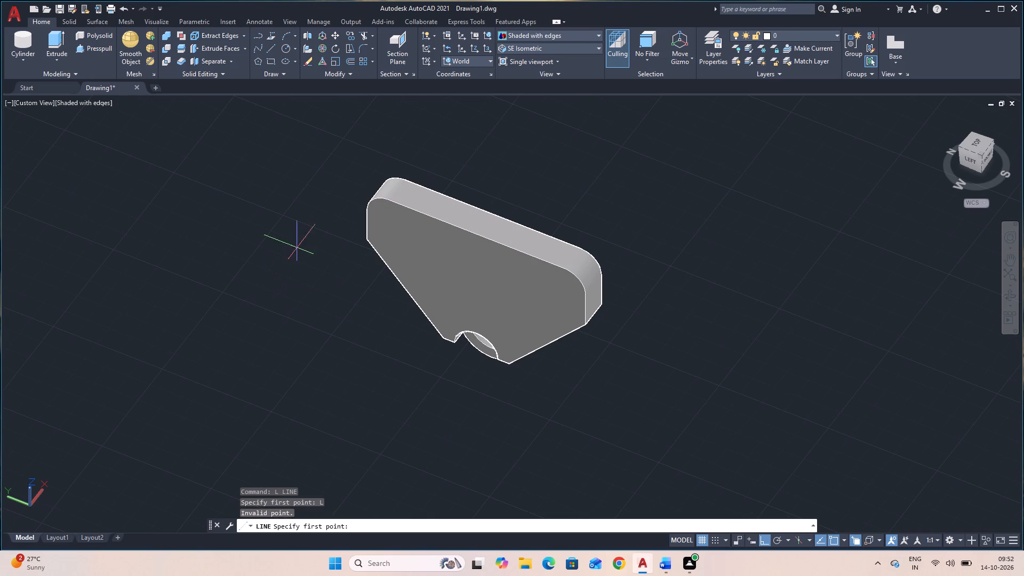
click(367, 207)
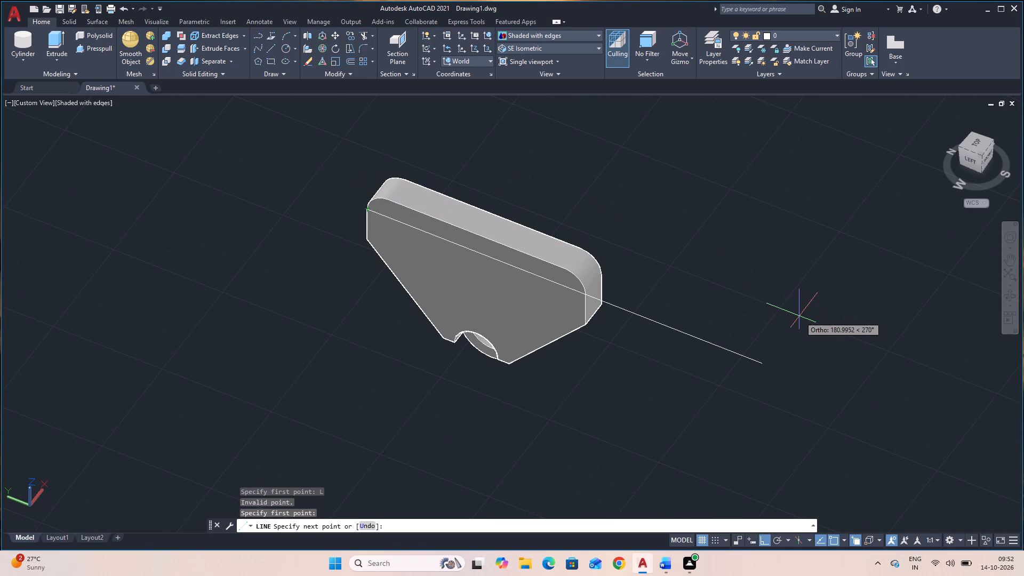
text(100)
key(Return)
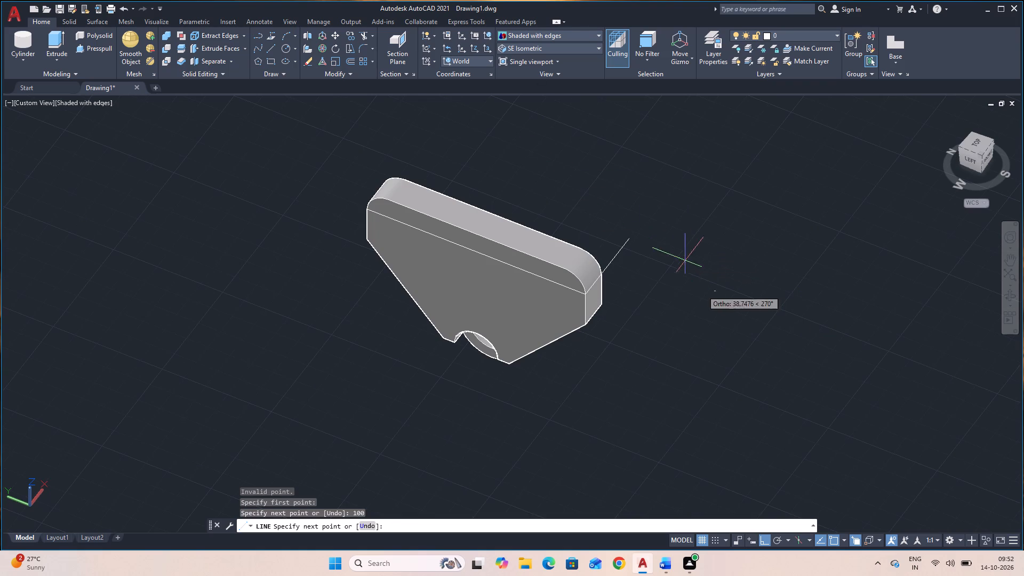
key(Escape)
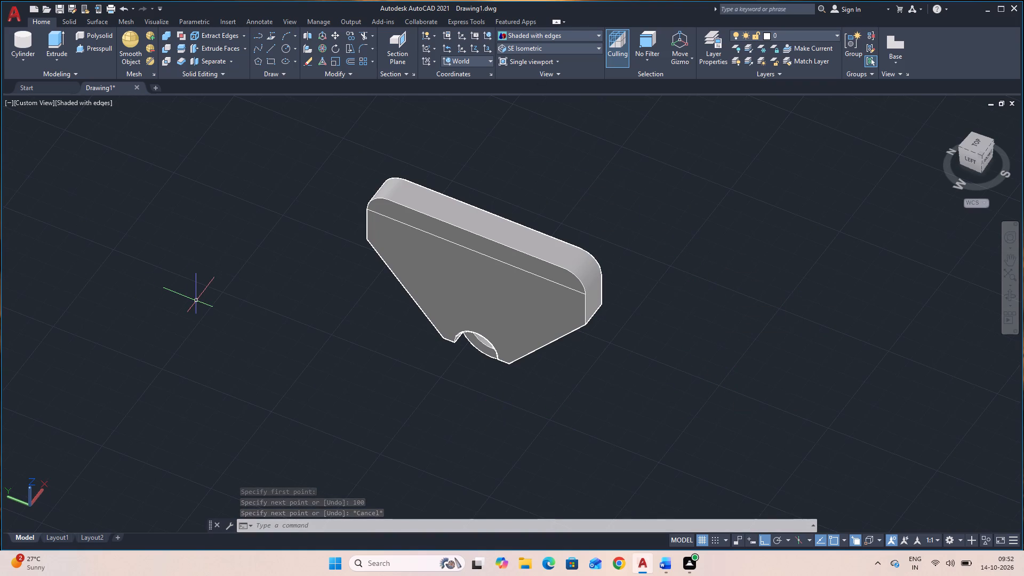
Draw a line from the 100-long line's end back to its midpoint and vertically up to the back face's top edge.
key(l)
key(space)
key(space)
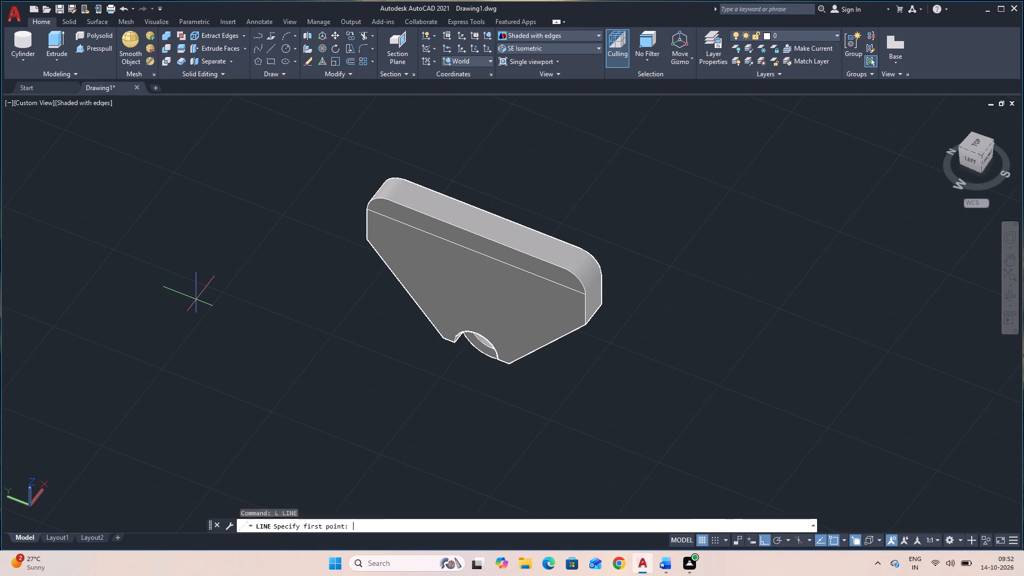
click(477, 252)
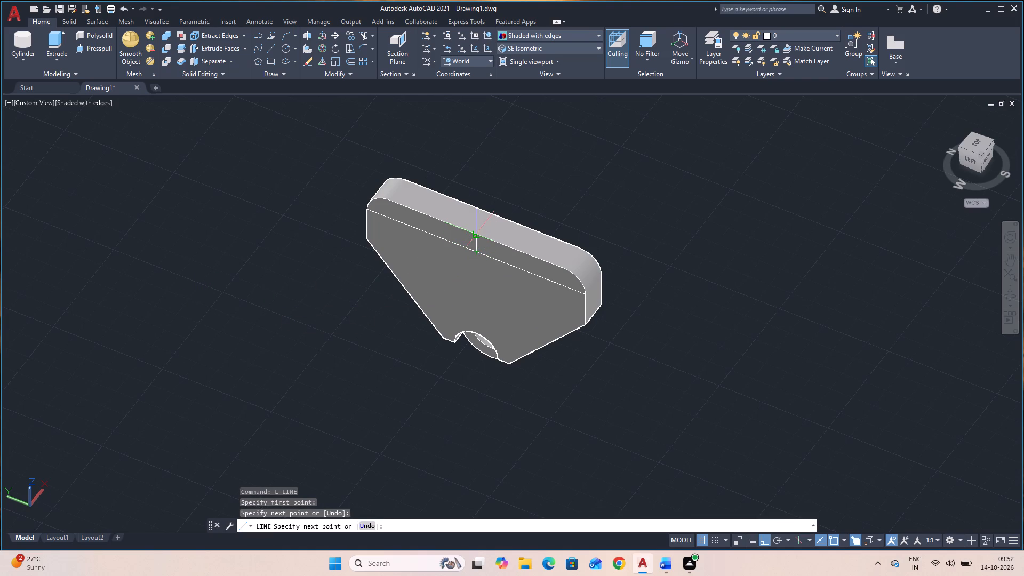
click(481, 236)
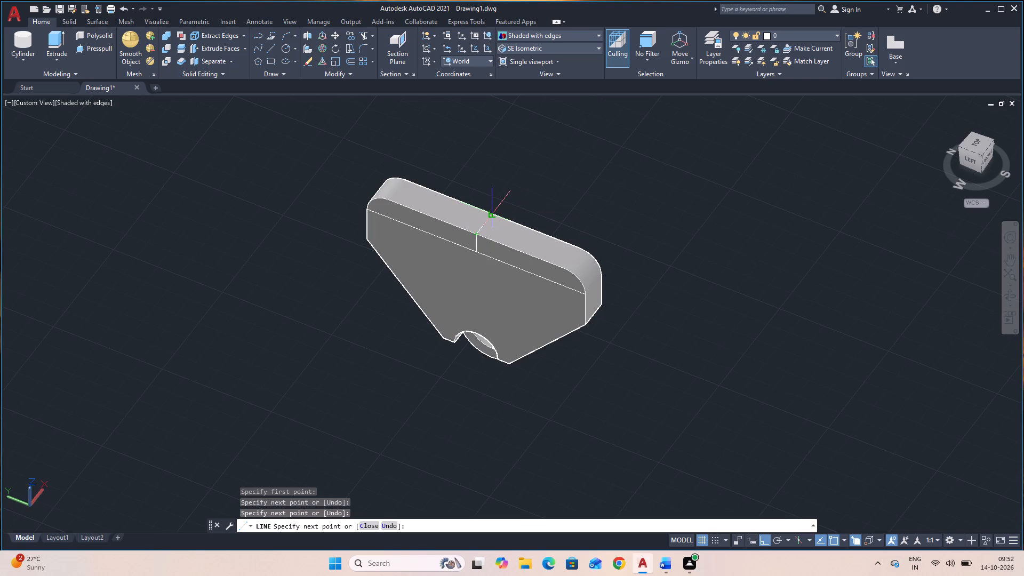
key(Escape)
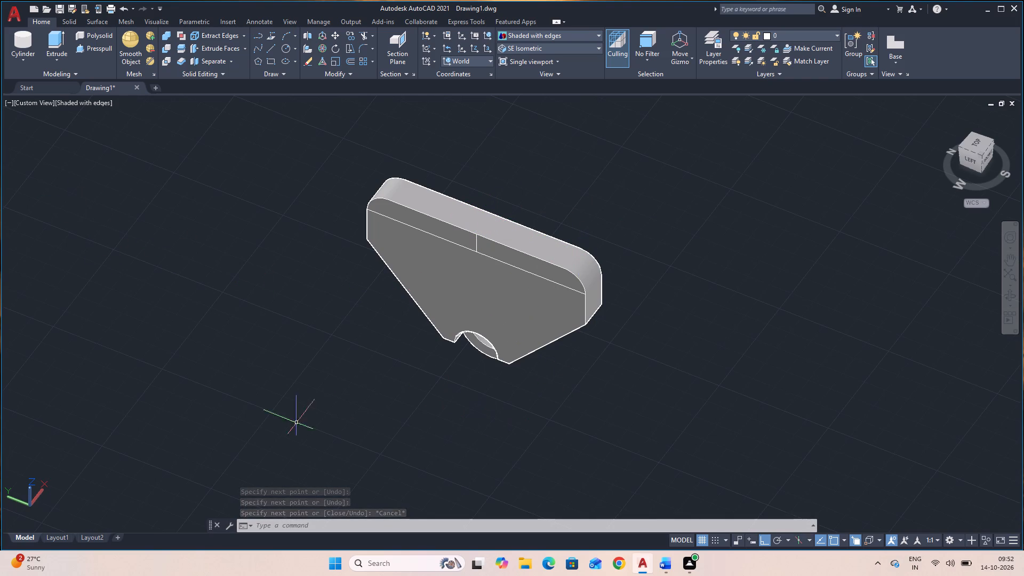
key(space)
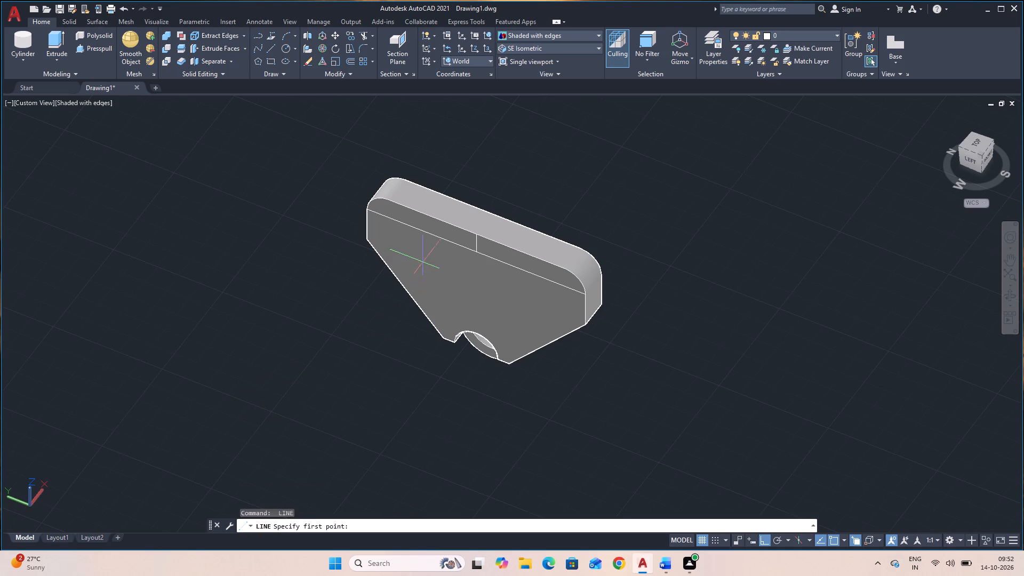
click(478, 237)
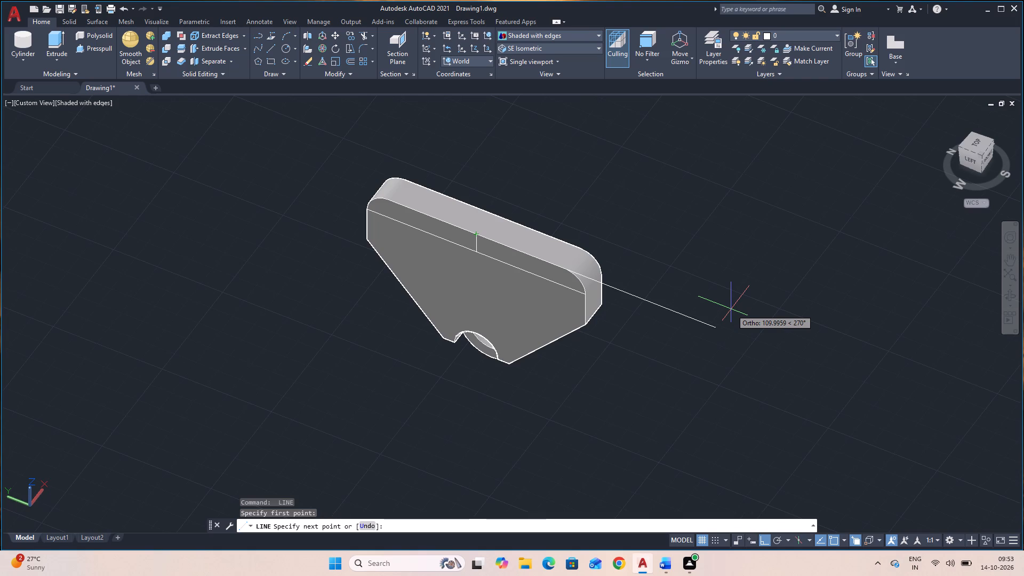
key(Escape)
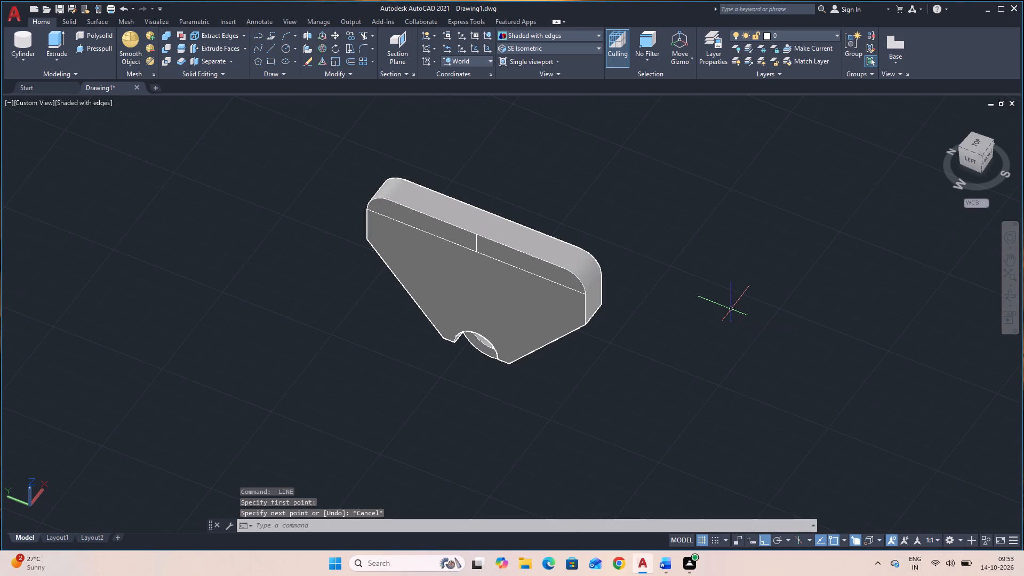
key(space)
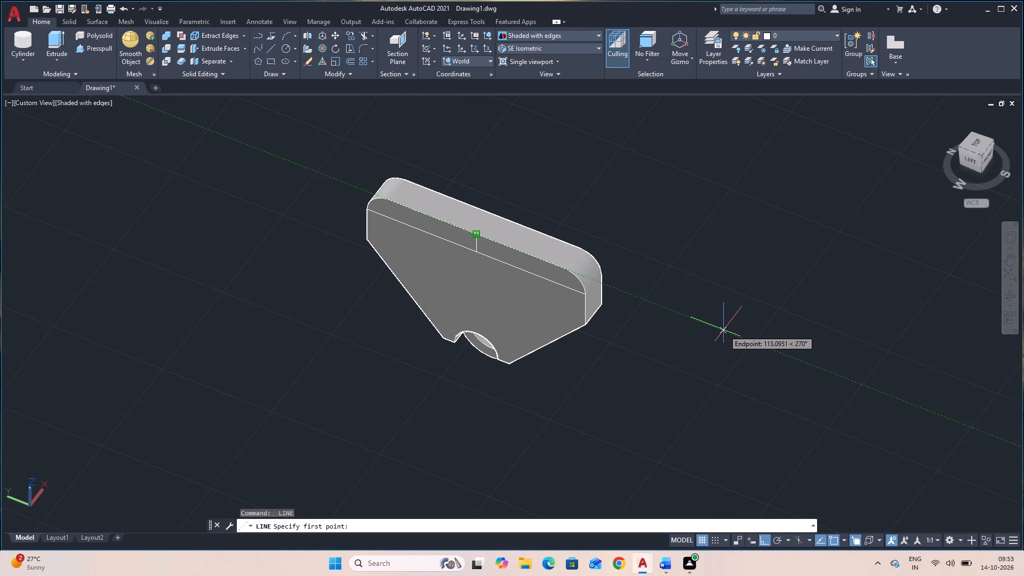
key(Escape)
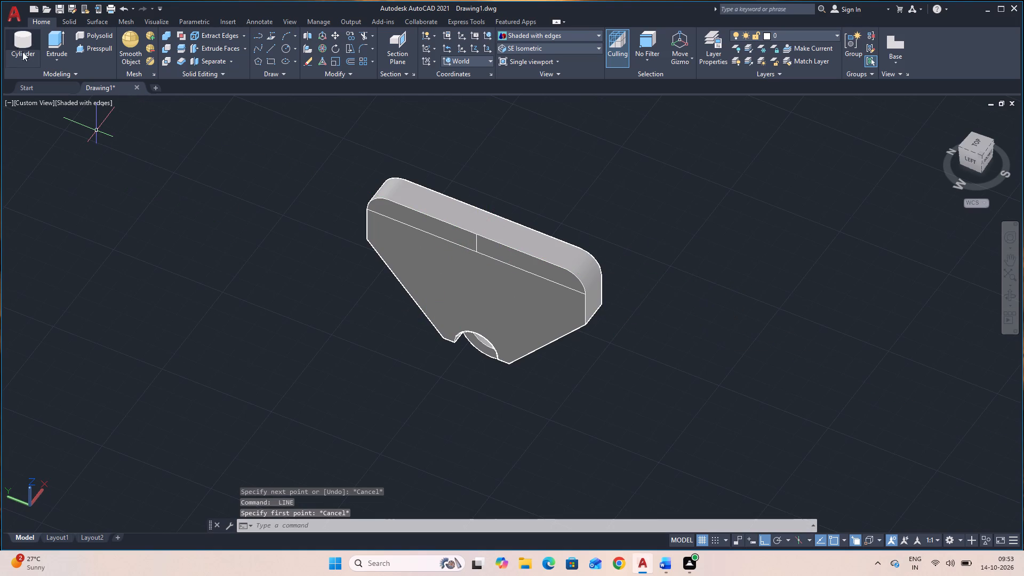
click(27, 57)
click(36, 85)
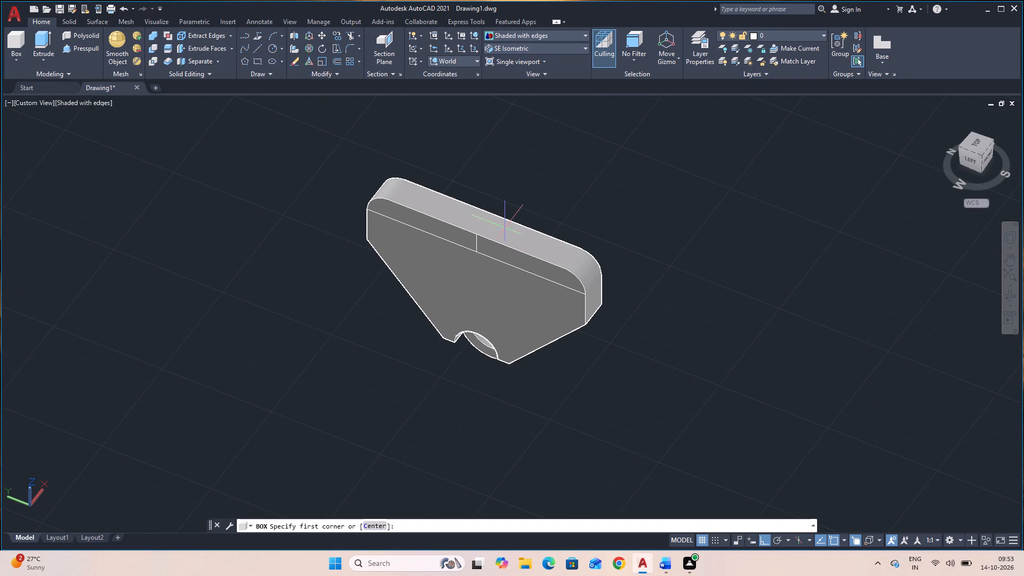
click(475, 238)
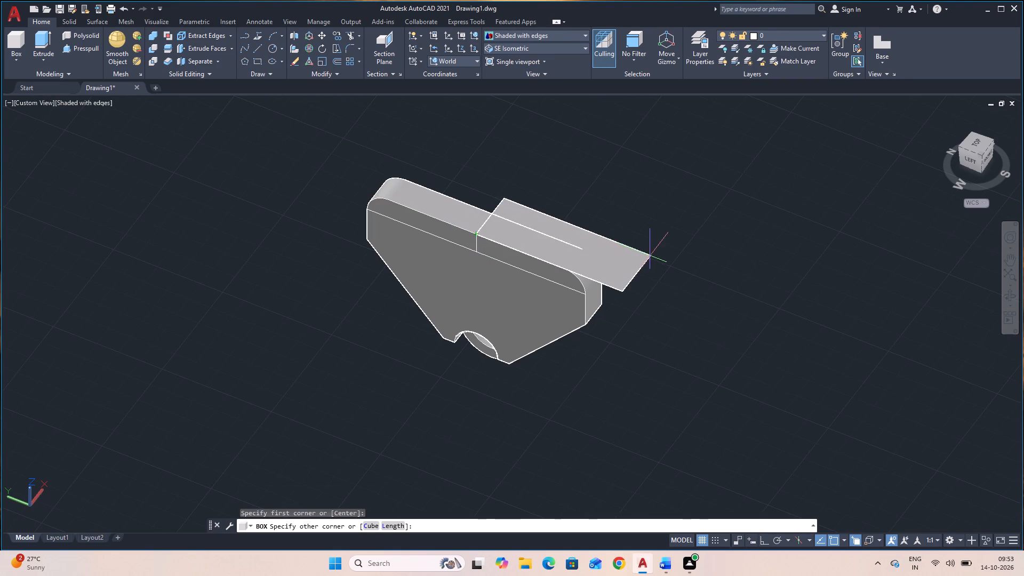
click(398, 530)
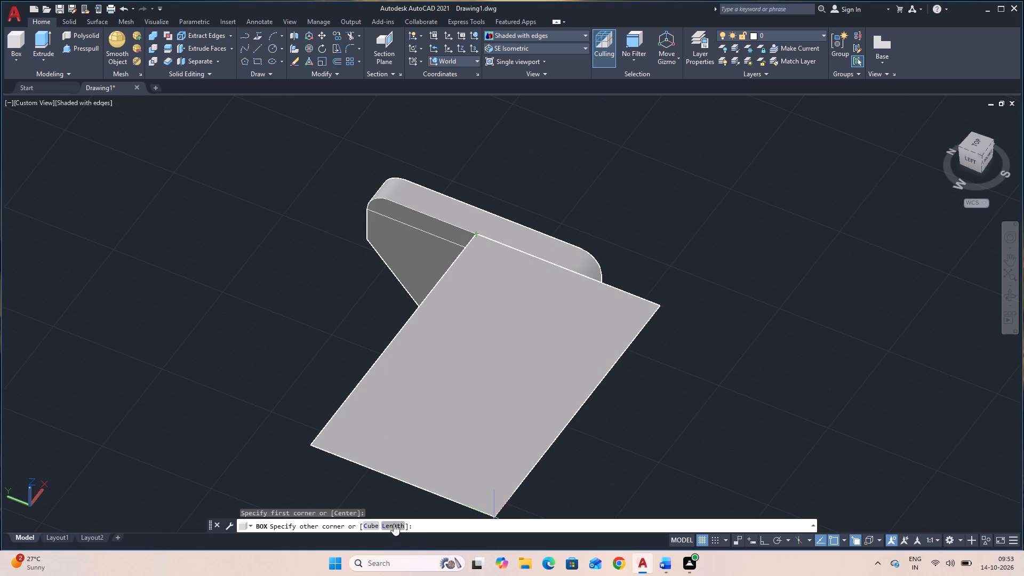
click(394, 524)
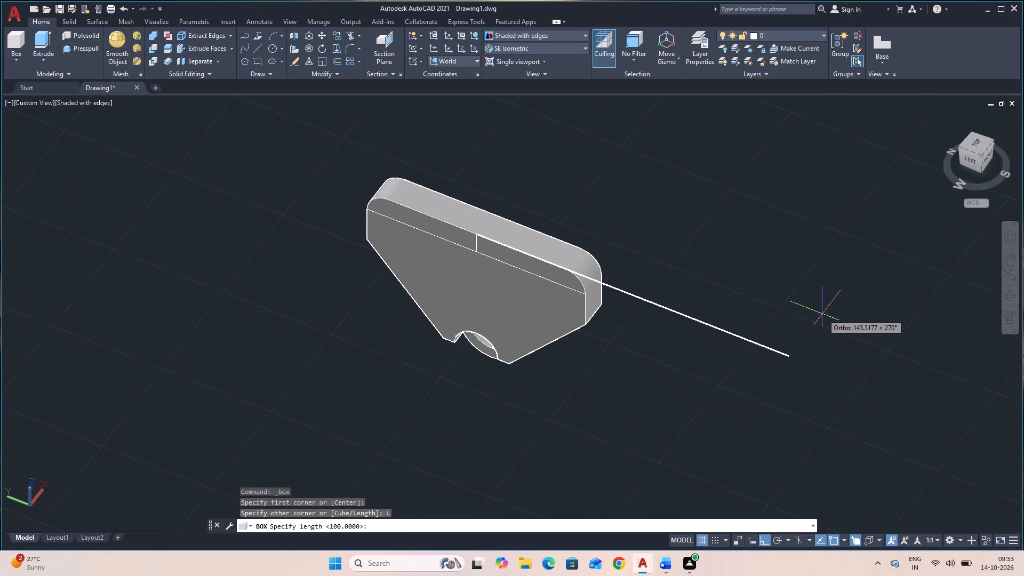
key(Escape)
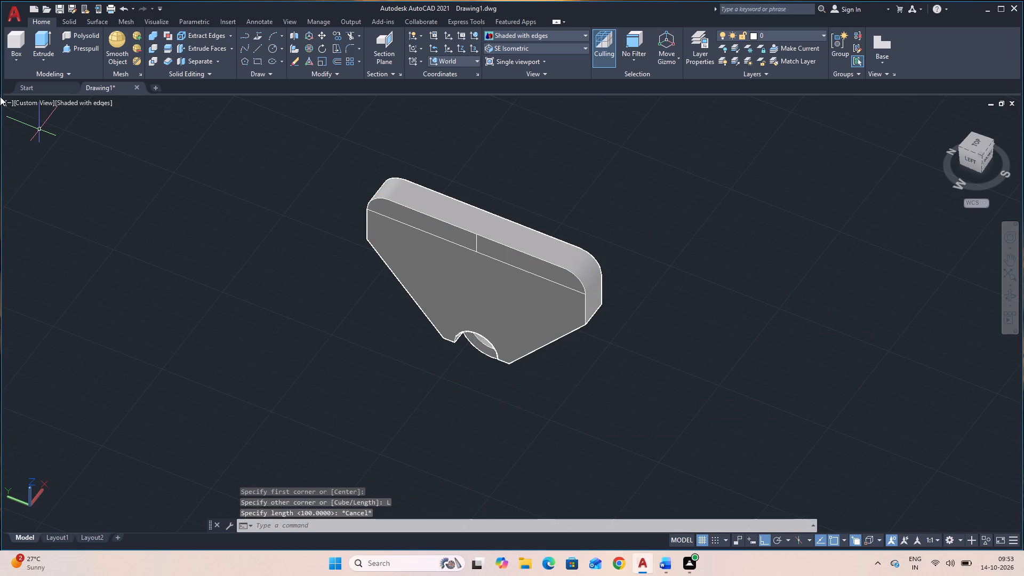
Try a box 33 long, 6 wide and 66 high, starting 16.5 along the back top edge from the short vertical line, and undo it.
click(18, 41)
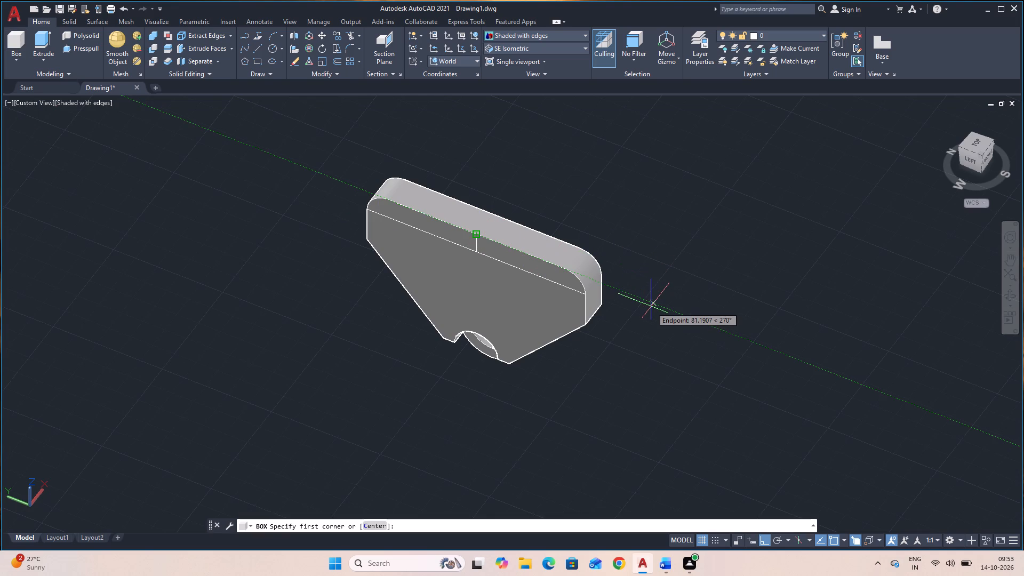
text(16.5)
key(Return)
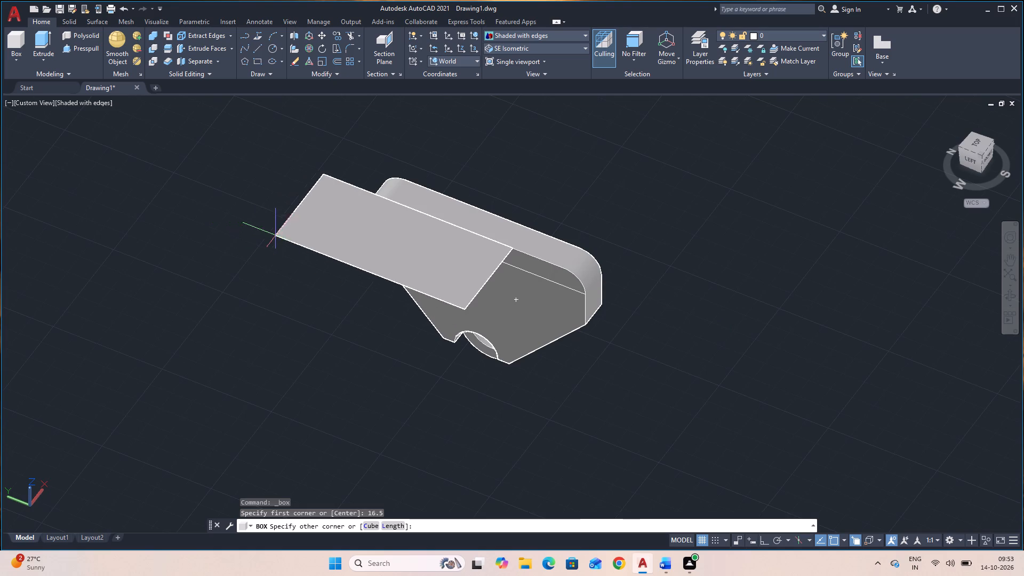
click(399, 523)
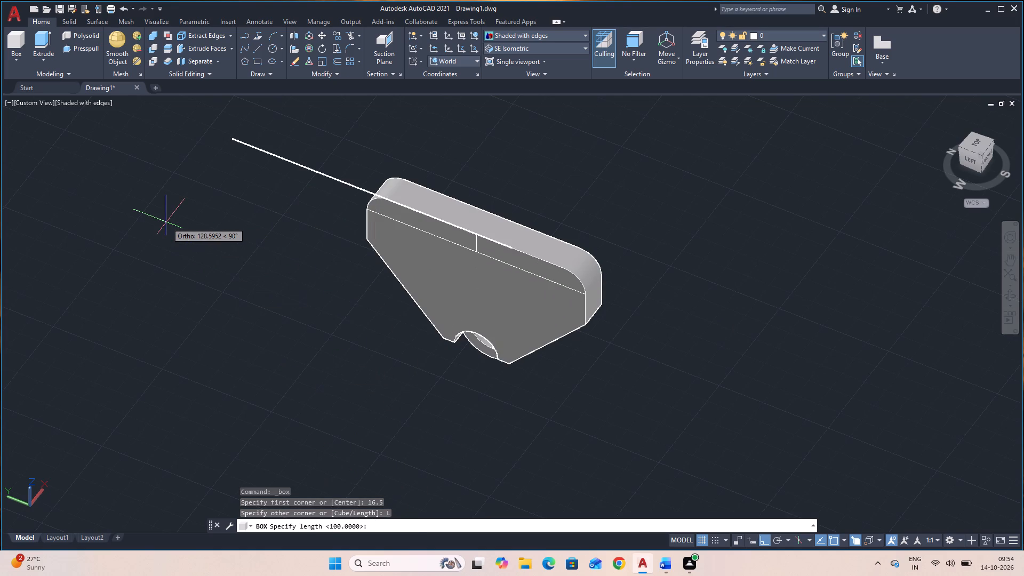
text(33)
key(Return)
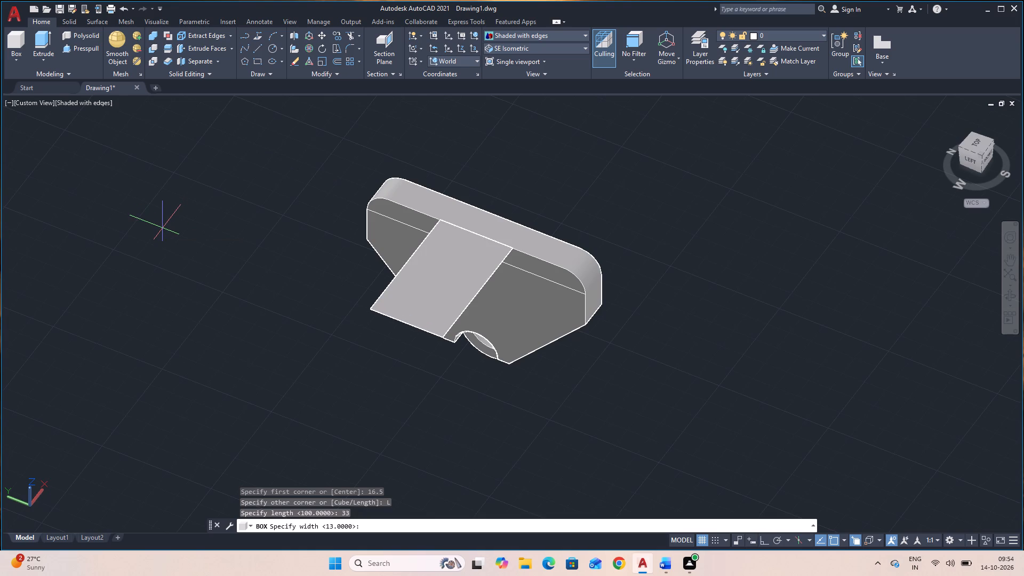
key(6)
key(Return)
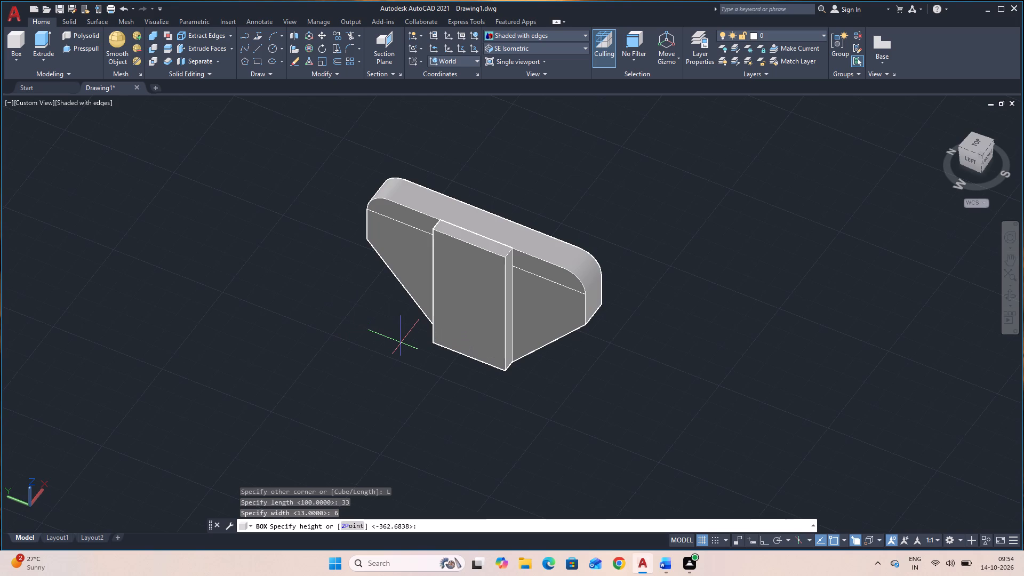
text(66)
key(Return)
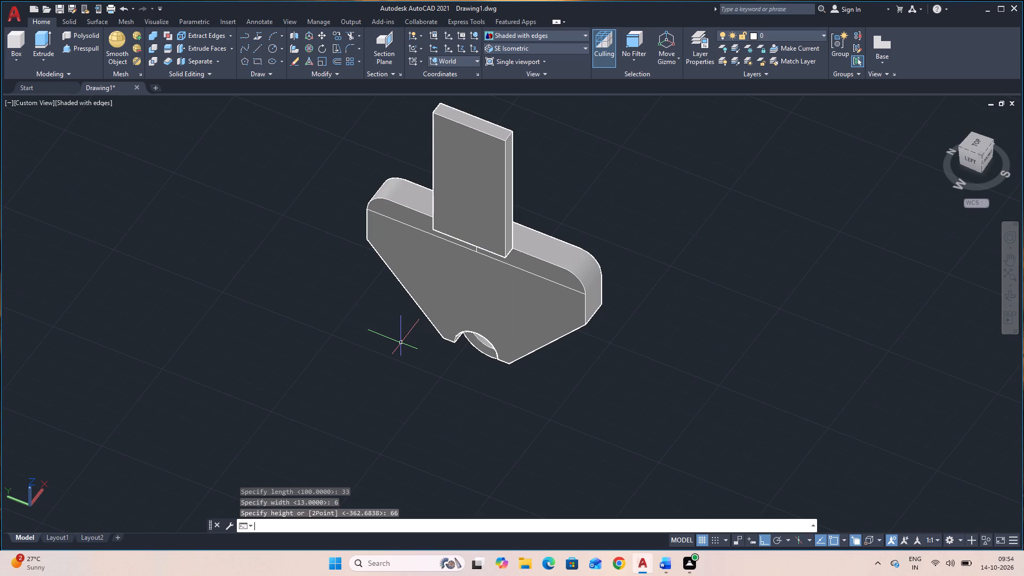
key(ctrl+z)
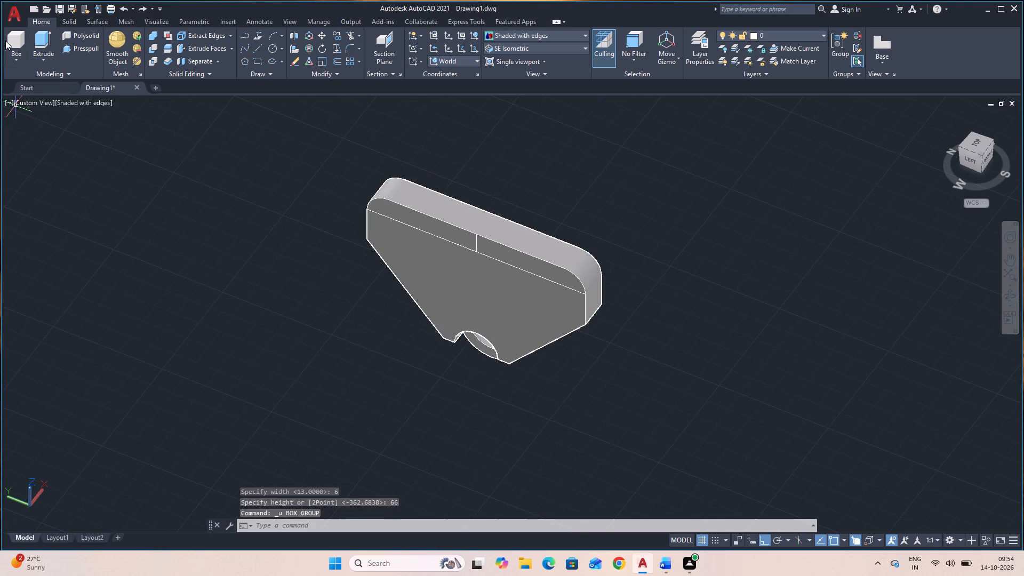
Create a box 33 long, 6 wide and -66 high, starting 16.5 along the back top edge from the short vertical line.
click(14, 39)
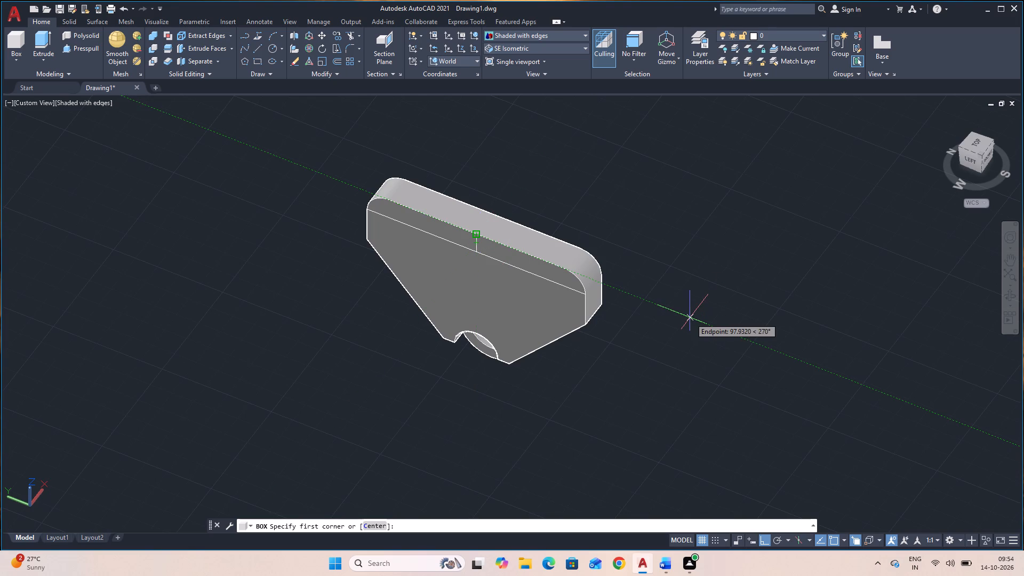
text(16.5)
key(Return)
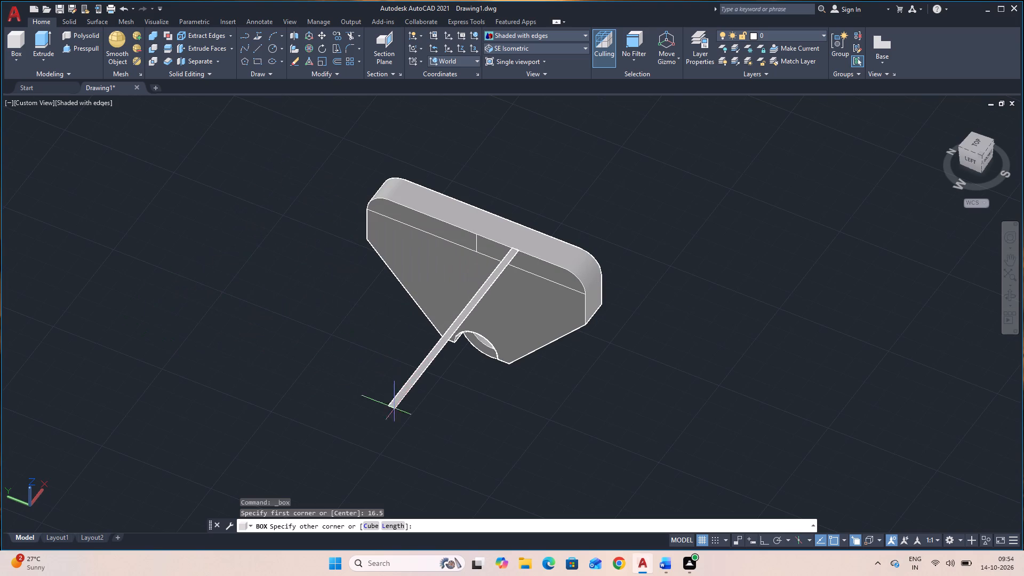
click(392, 526)
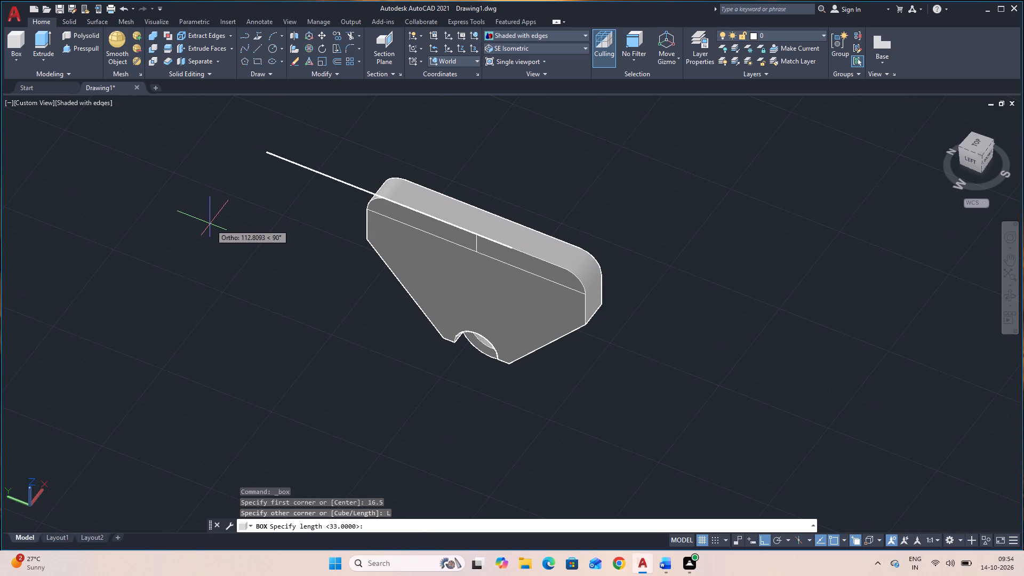
text(33)
key(Return)
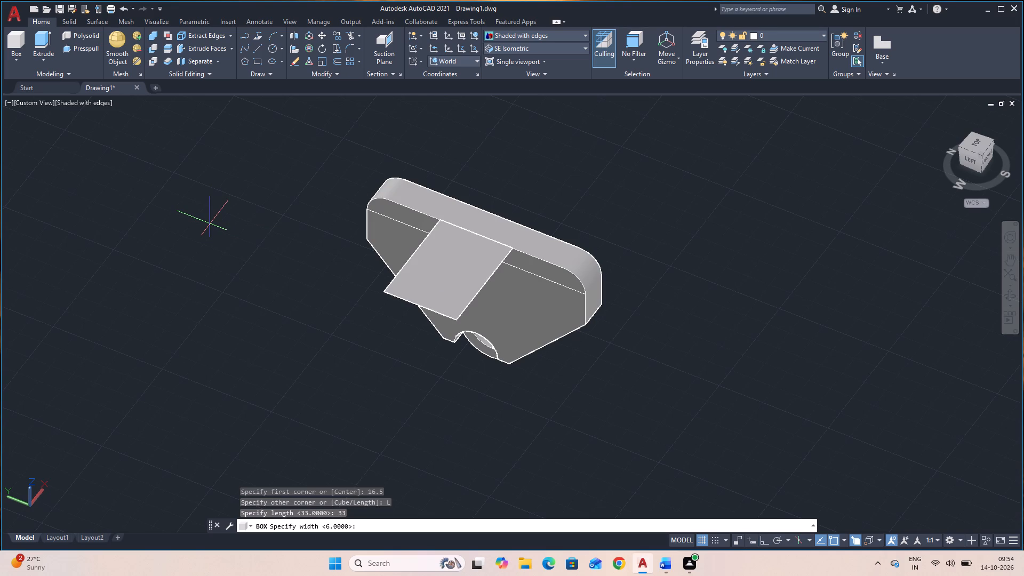
key(6)
key(Return)
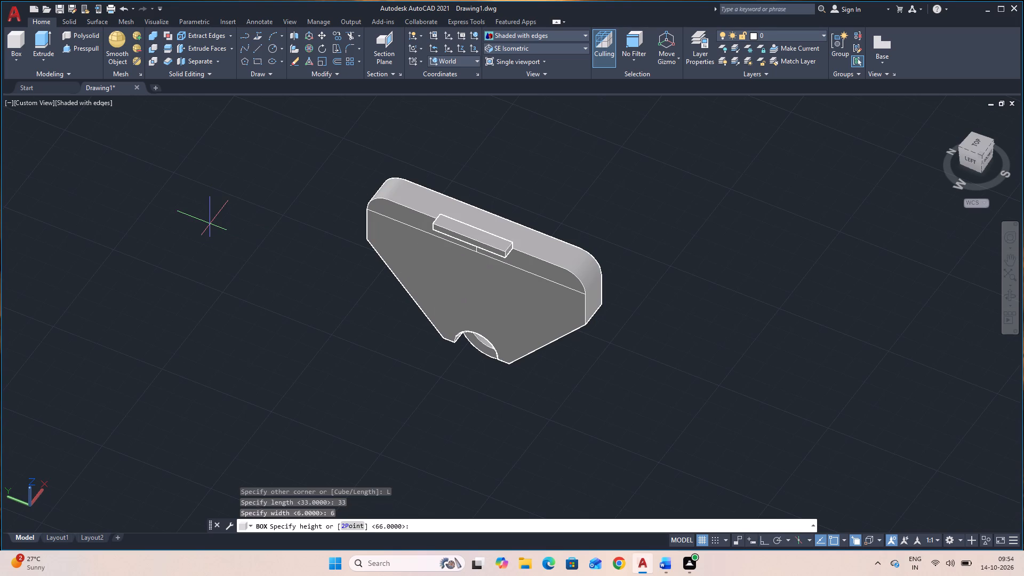
key(minus)
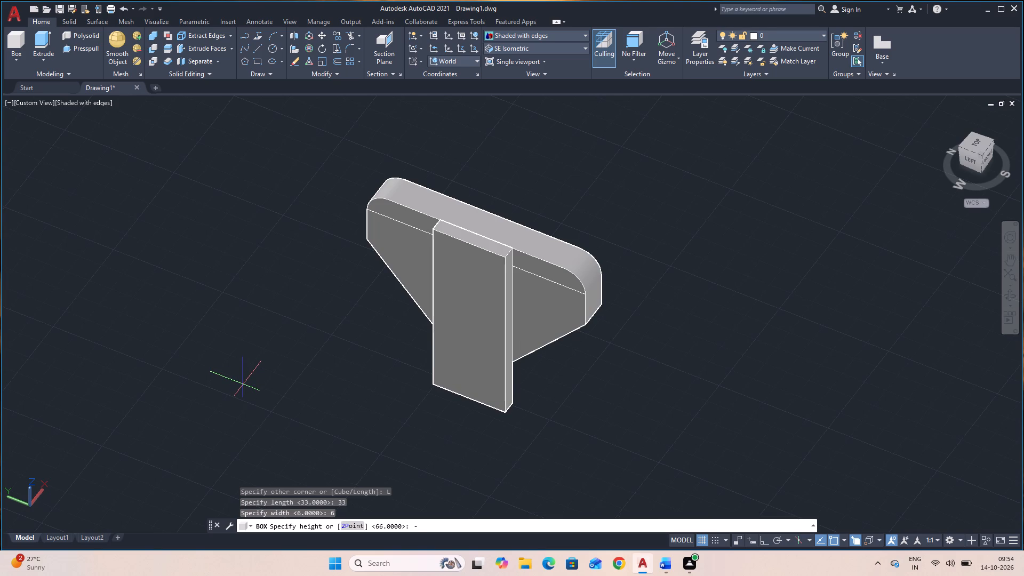
text(66)
key(Return)
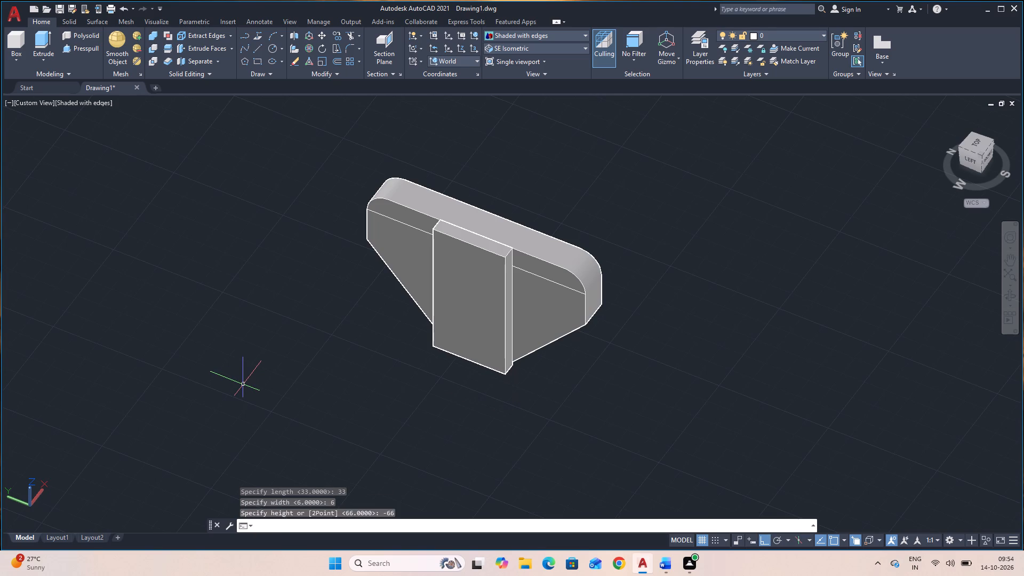
key(Escape)
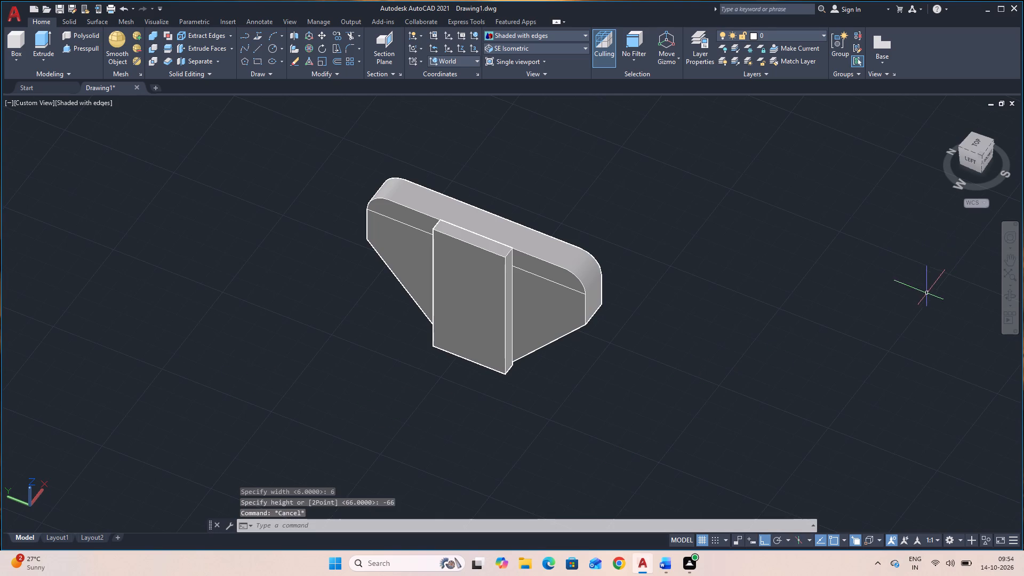
Examine the new box against the plate's back face and the boss from several sides.
click(1009, 294)
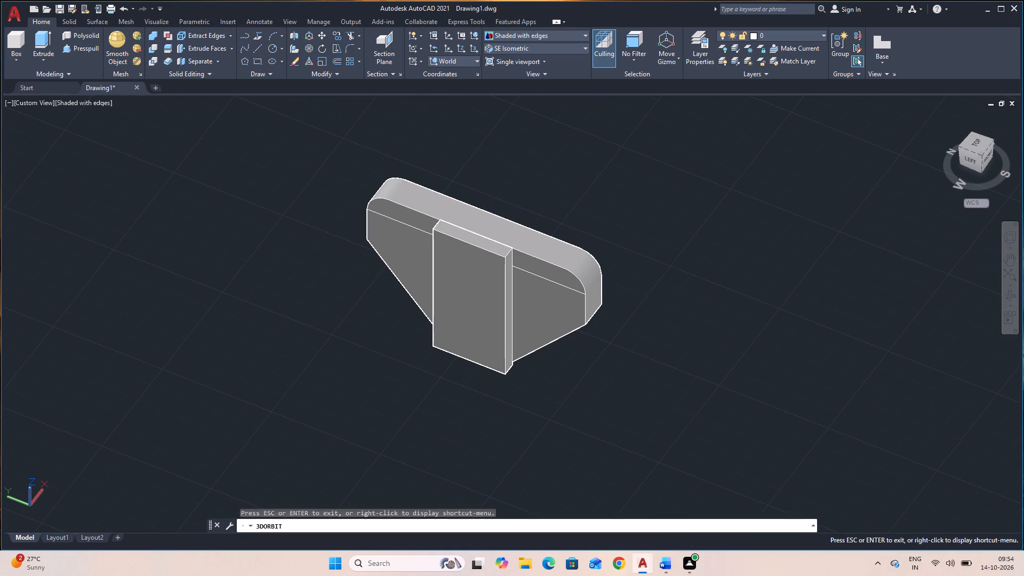
drag(767, 421, 712, 374)
drag(702, 423, 628, 371)
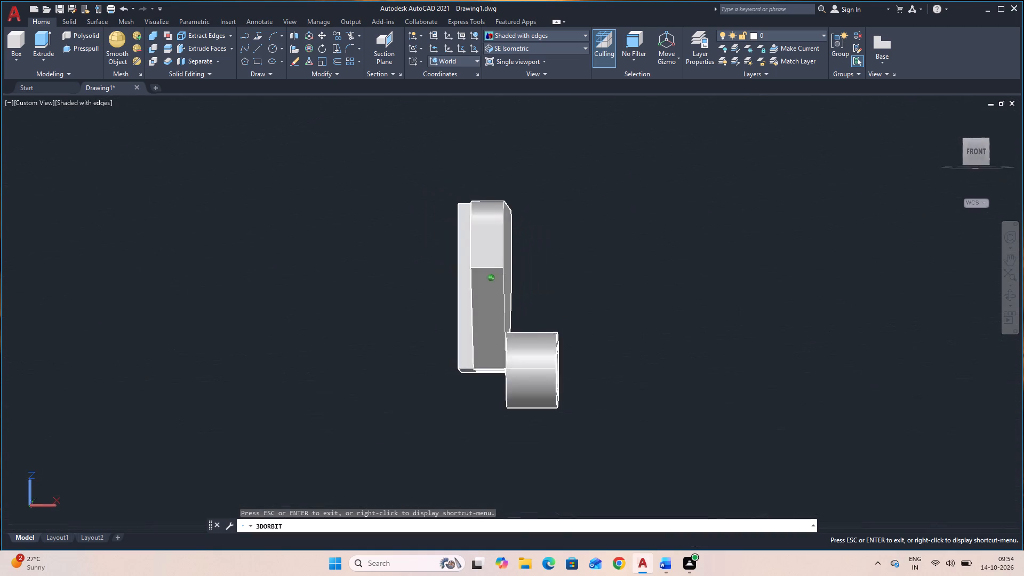
drag(628, 371, 699, 370)
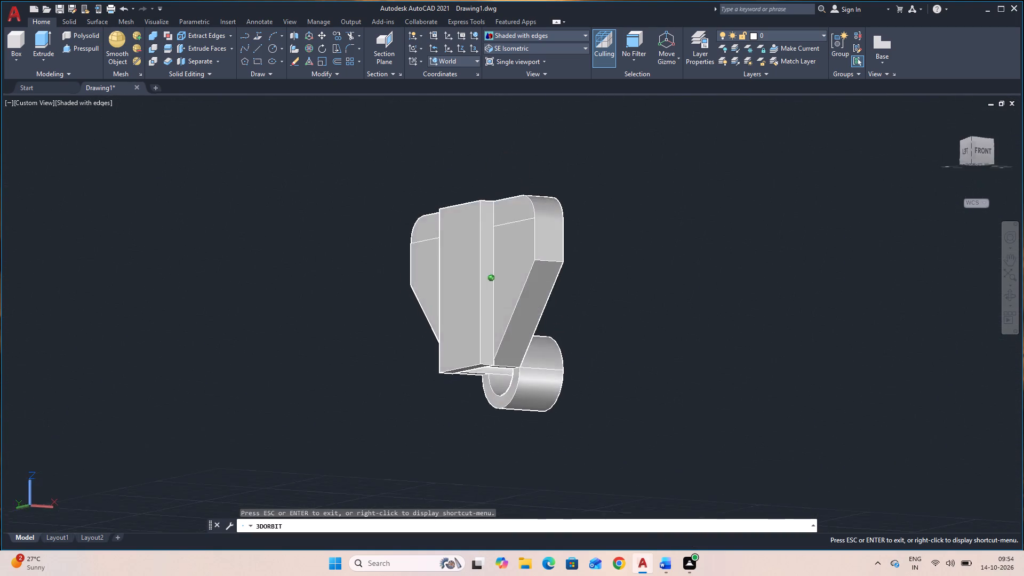
drag(699, 370, 744, 390)
drag(645, 386, 610, 444)
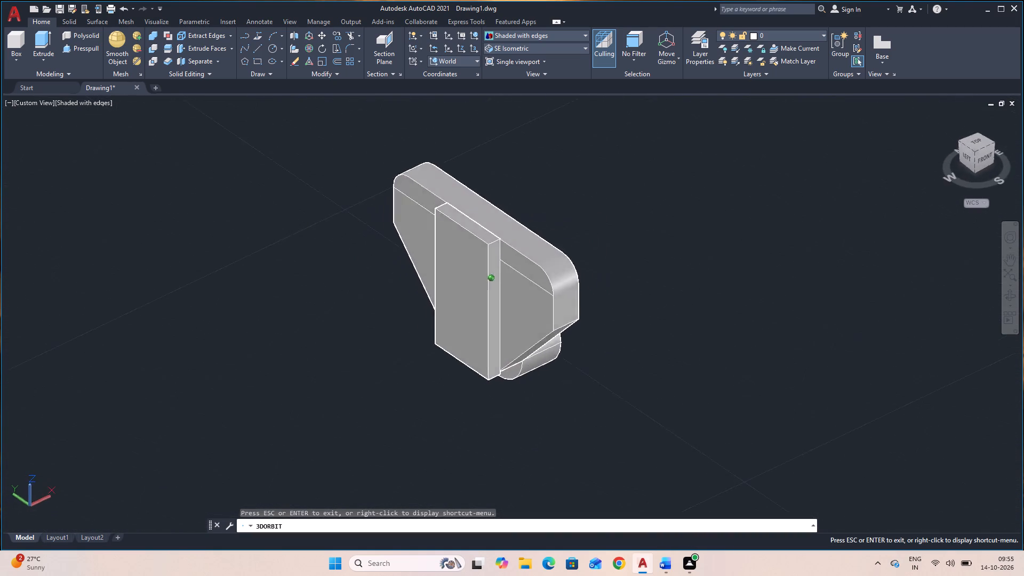
drag(610, 444, 595, 446)
drag(590, 446, 580, 449)
drag(650, 434, 584, 441)
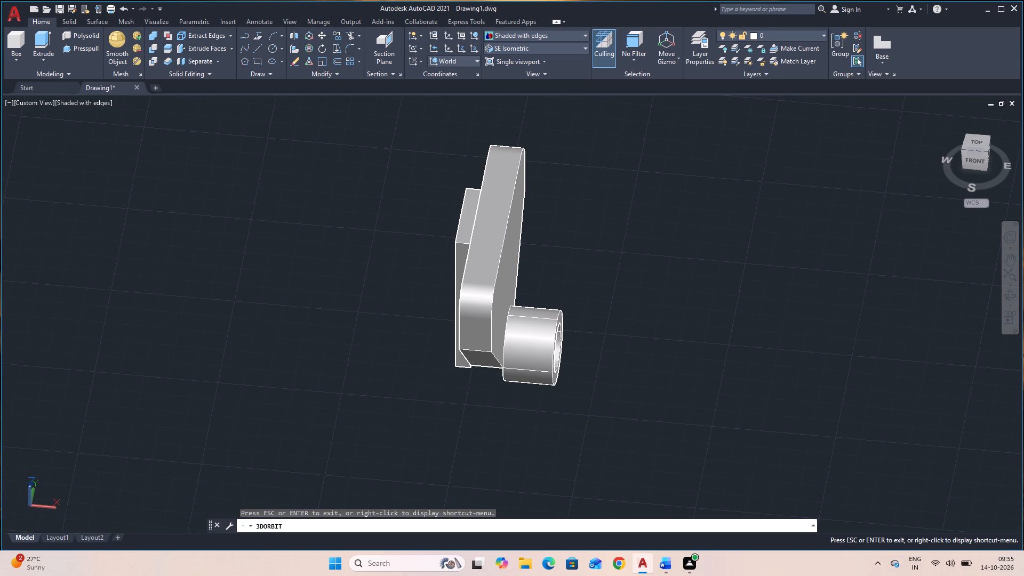
Presspull the half-round area of the back box seen through the boss bore, cutting it out of the box.
click(1010, 295)
drag(922, 375, 879, 373)
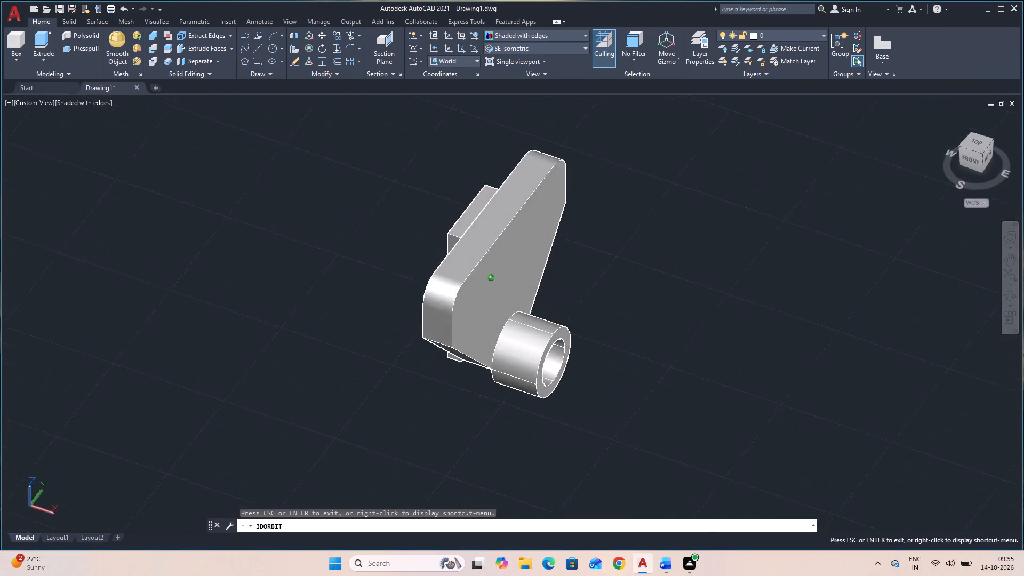
drag(879, 373, 762, 290)
click(758, 289)
drag(757, 288, 764, 312)
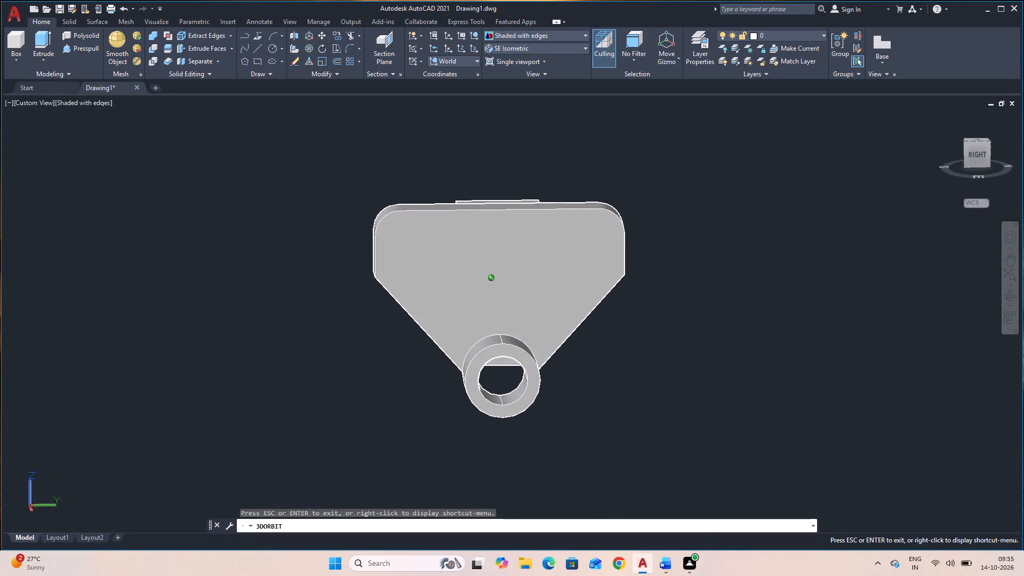
drag(764, 312, 752, 298)
drag(728, 297, 706, 305)
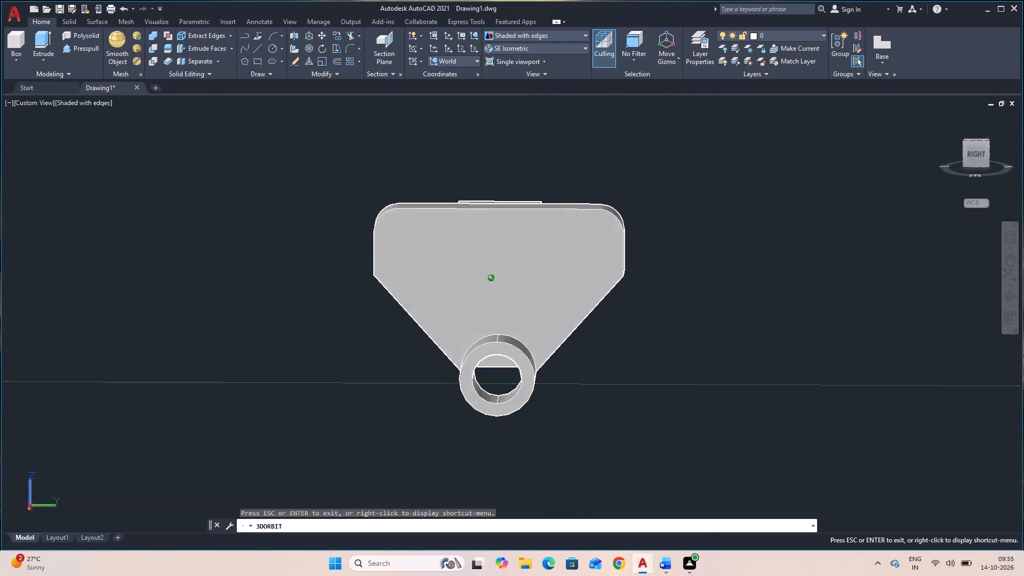
drag(706, 305, 665, 299)
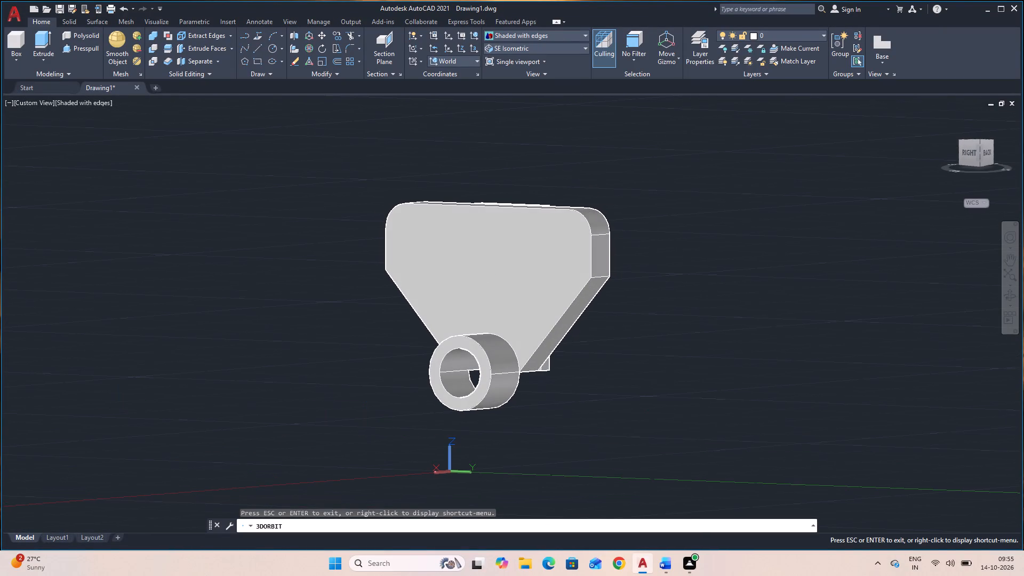
drag(660, 305, 706, 330)
drag(663, 358, 688, 330)
key(Escape)
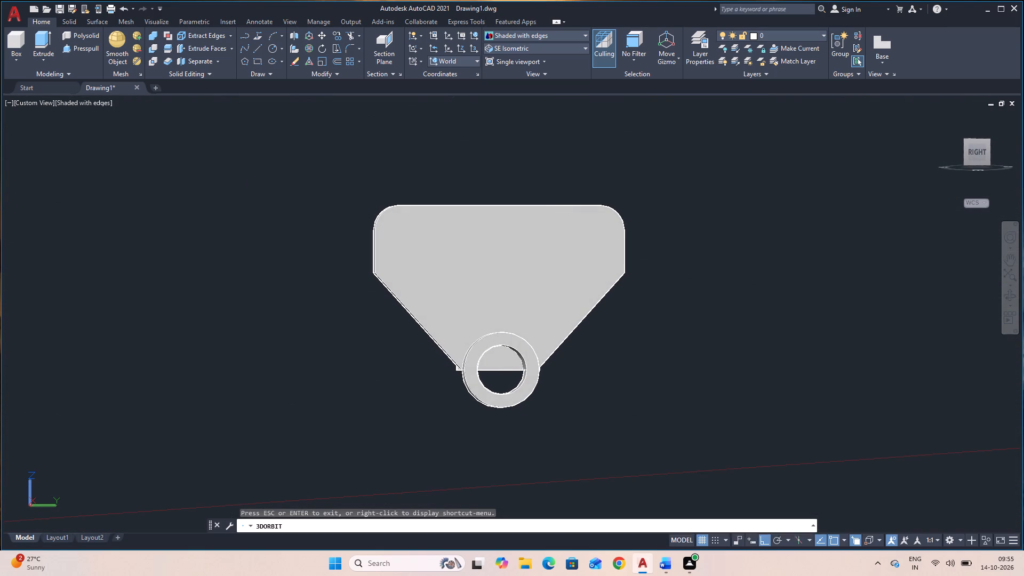
click(85, 47)
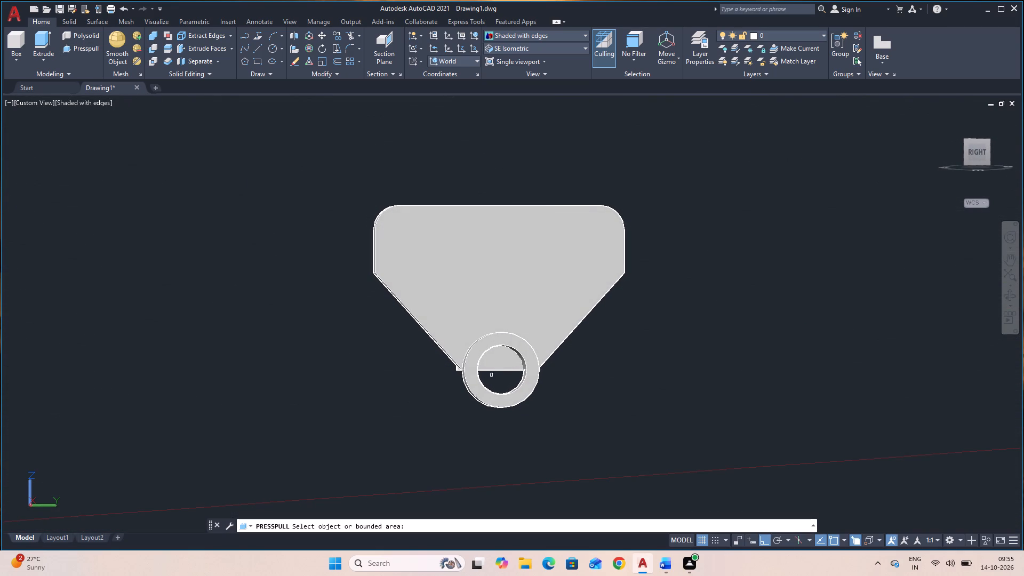
click(499, 361)
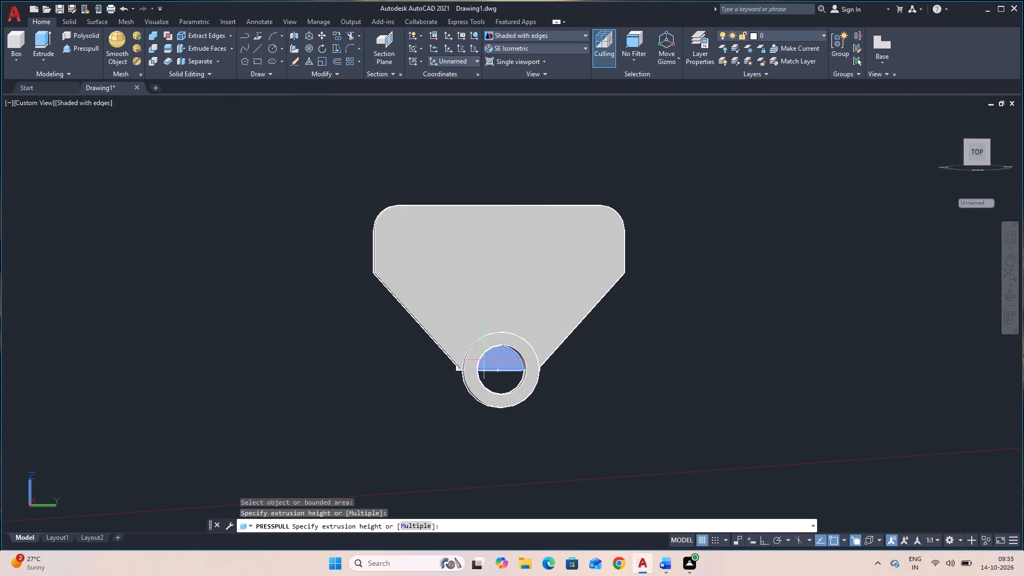
click(354, 344)
Presspull away the two triangular lower corners of the back box that project past the plate's slanted edges beside the boss.
scroll(438, 385, up, 4)
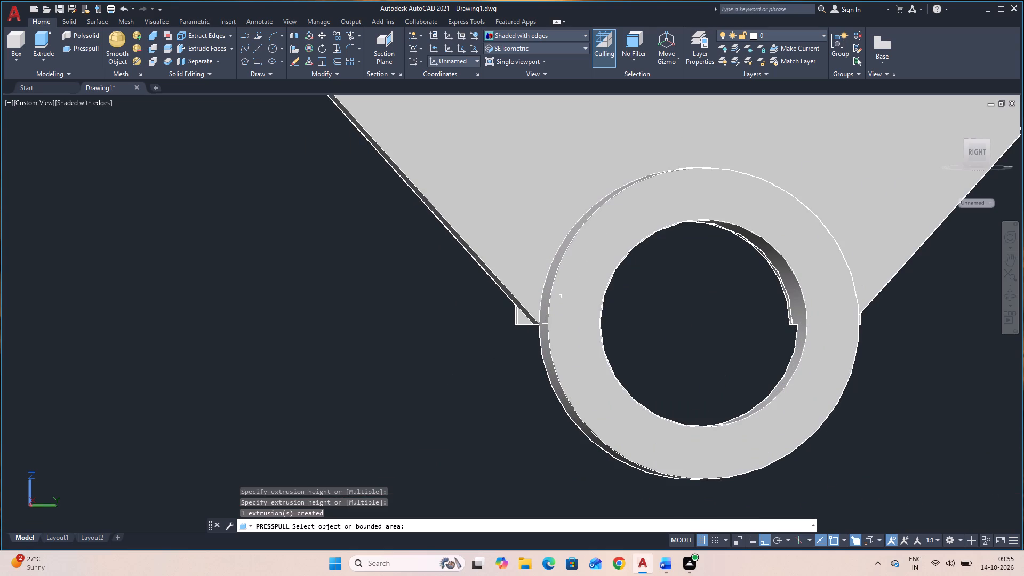
click(522, 322)
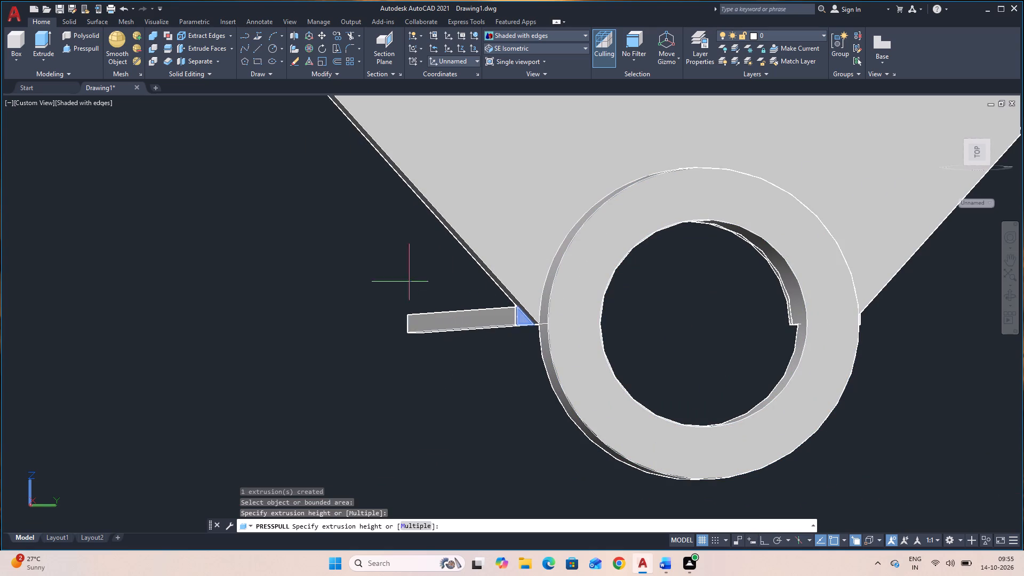
click(395, 279)
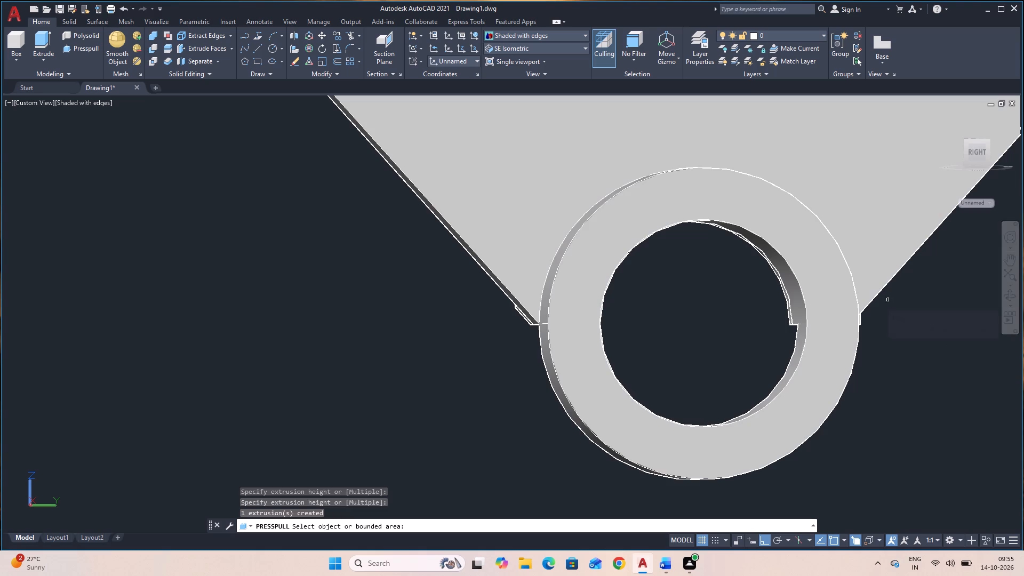
scroll(882, 307, up, 4)
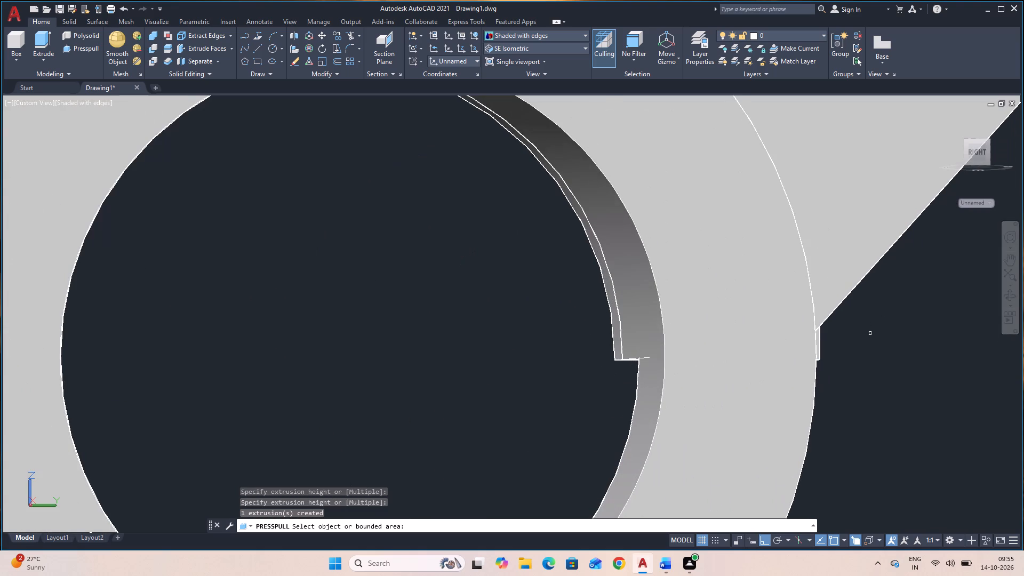
click(1012, 298)
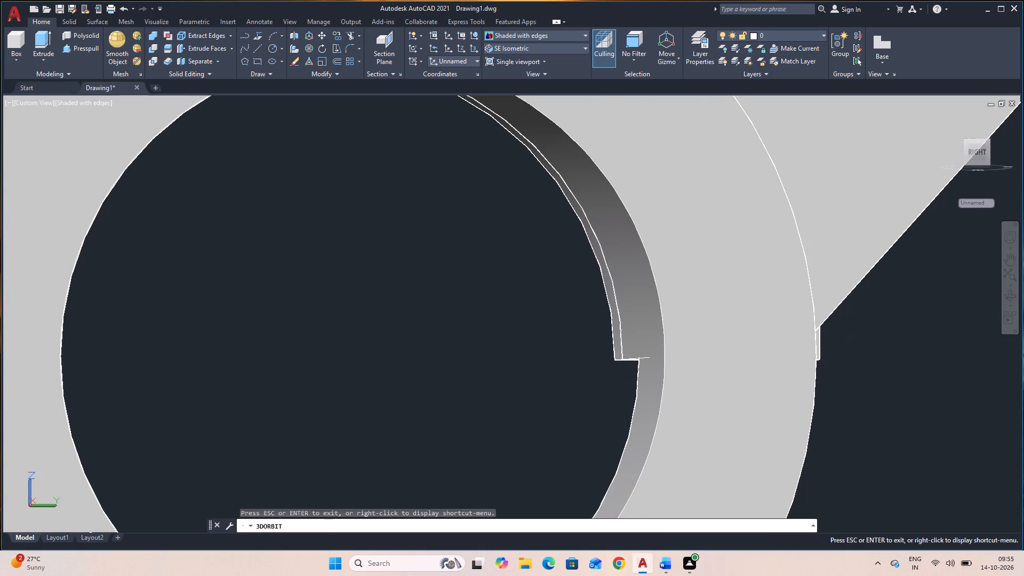
drag(964, 339, 959, 339)
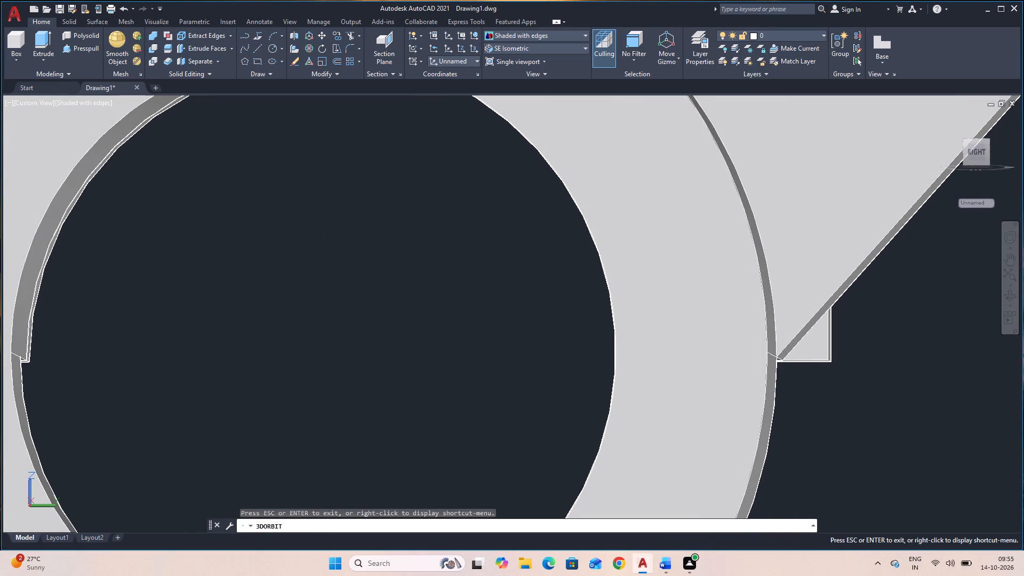
key(Escape)
click(814, 346)
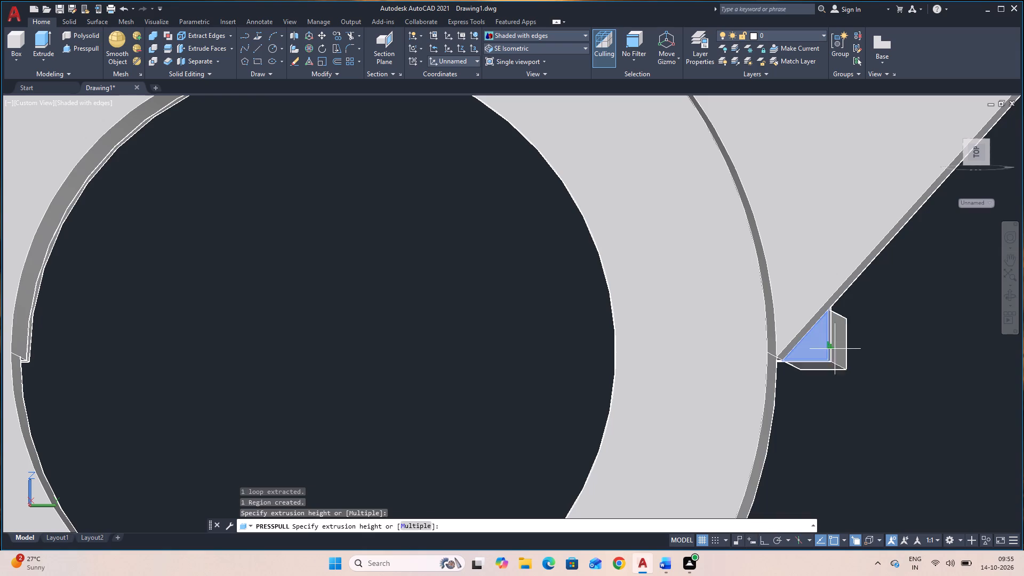
click(925, 369)
scroll(972, 326, down, 3)
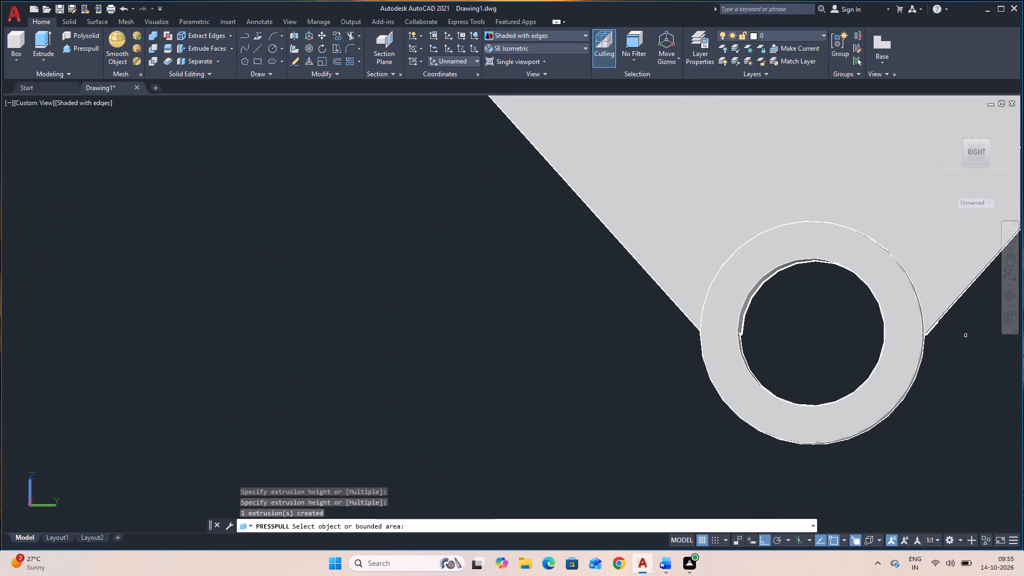
middle_drag(983, 349, 825, 356)
scroll(820, 355, down, 1)
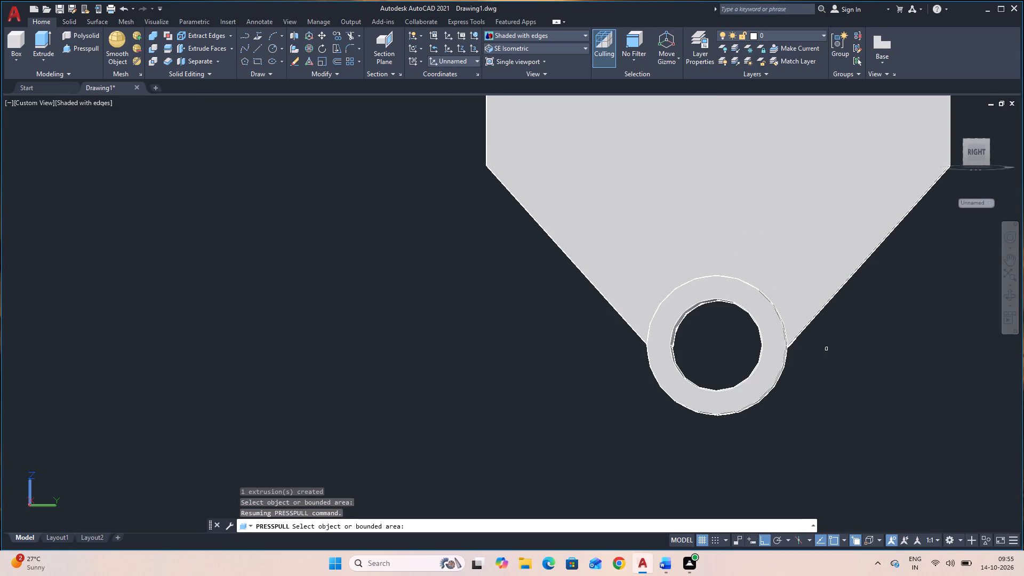
scroll(833, 341, down, 2)
scroll(829, 340, up, 2)
middle_drag(851, 341, 822, 362)
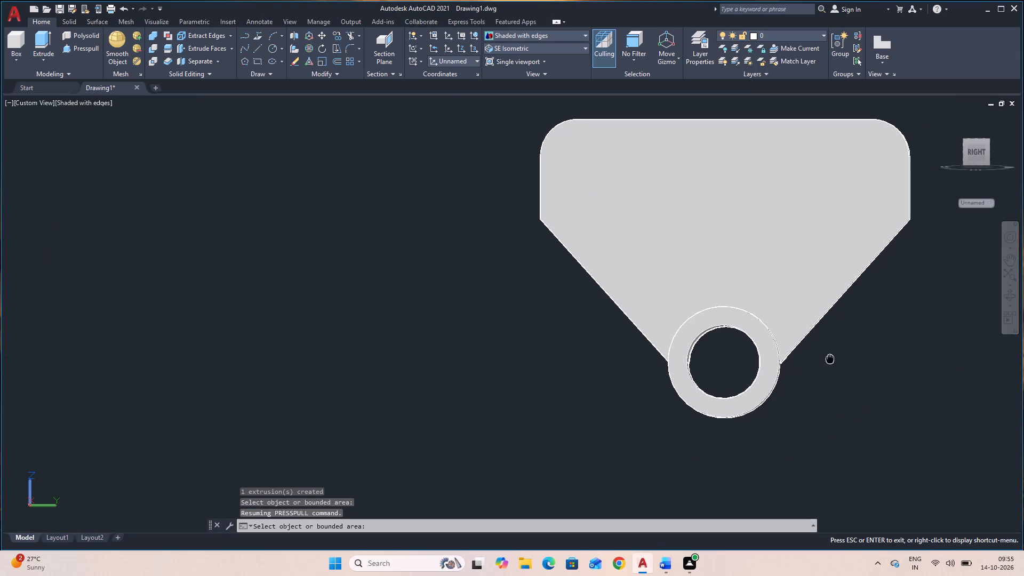
middle_drag(822, 362, 785, 379)
key(Escape)
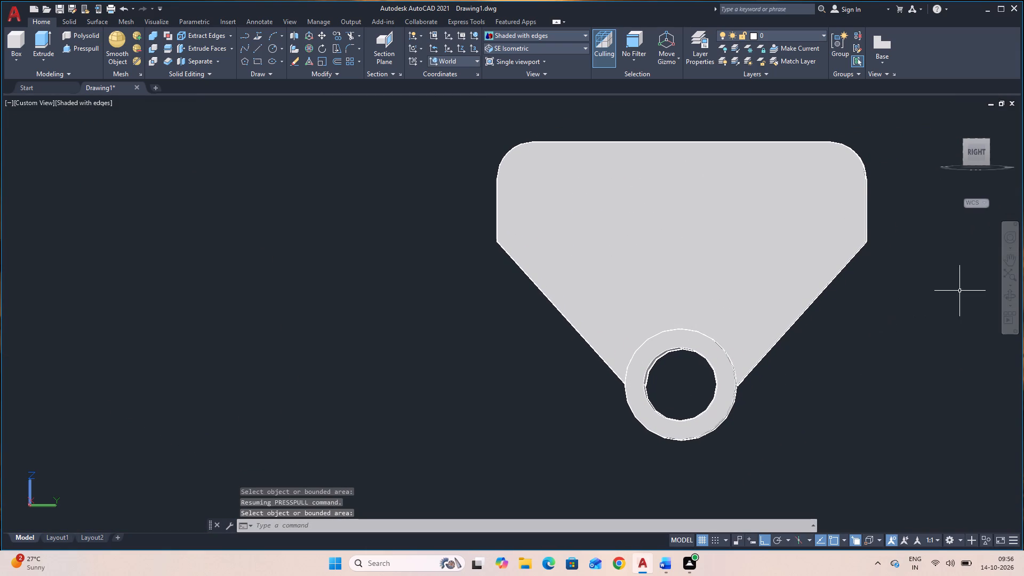
Examine the trimmed back box, plate and boss from all sides, finishing in the SE Isometric view.
click(562, 47)
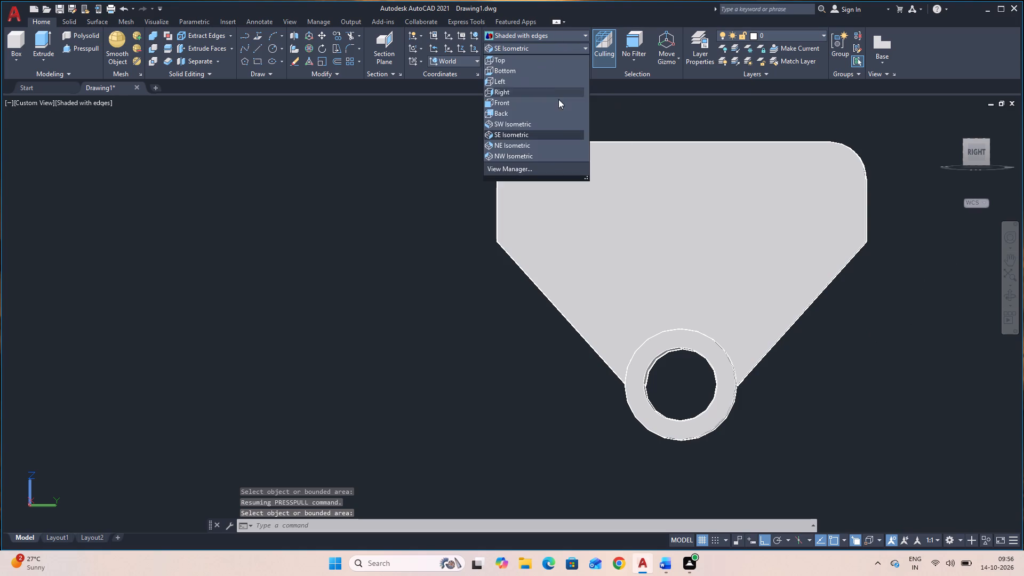
click(559, 134)
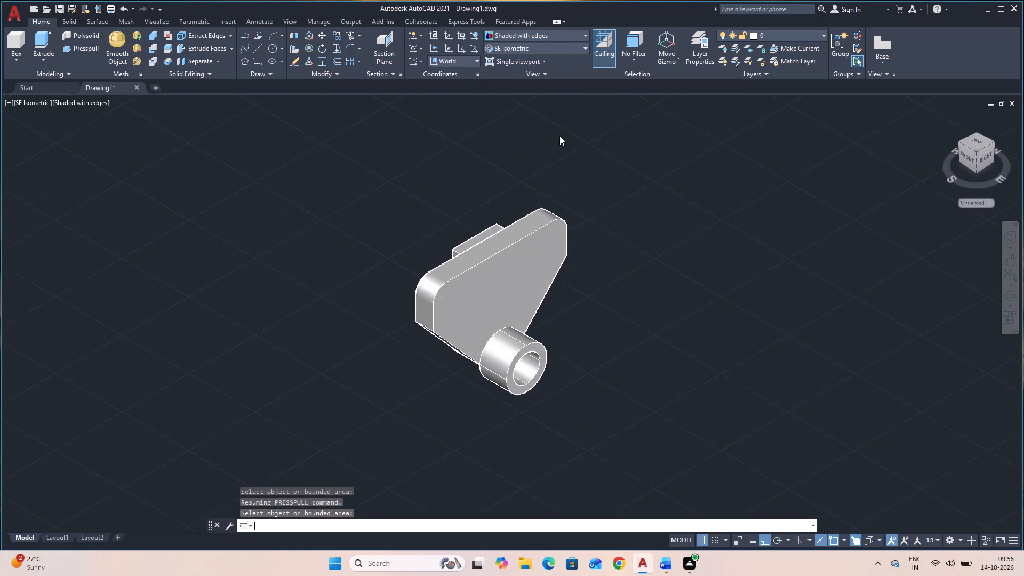
click(1005, 297)
drag(755, 411, 889, 408)
drag(713, 425, 817, 422)
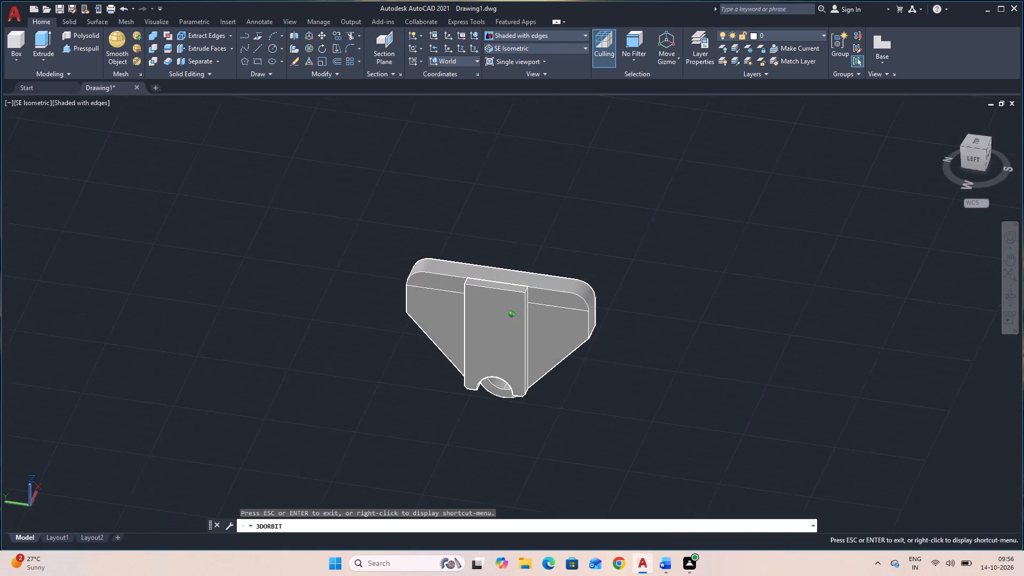
drag(817, 422, 833, 418)
drag(772, 450, 877, 419)
drag(677, 438, 765, 431)
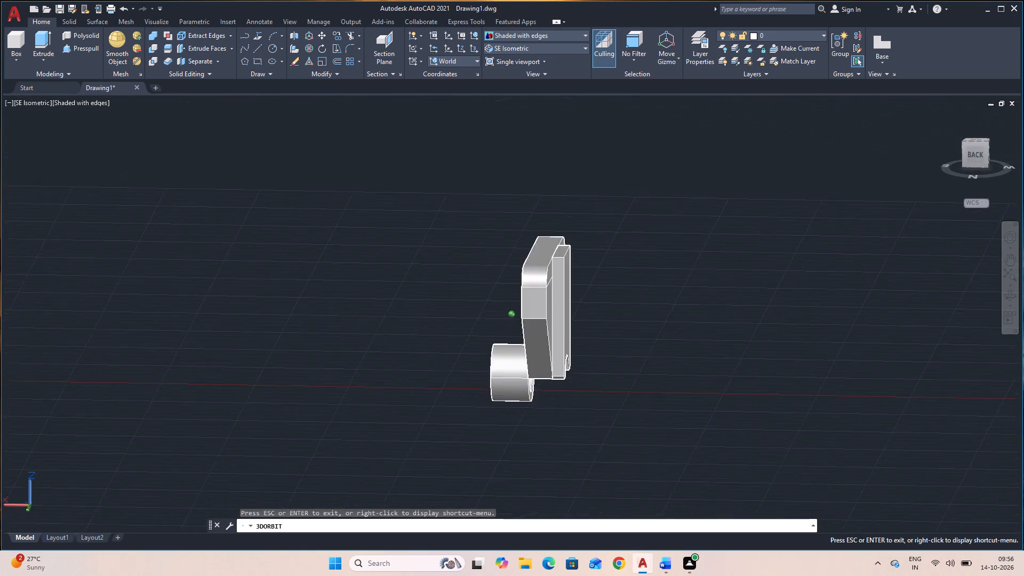
drag(765, 431, 788, 432)
drag(692, 447, 791, 445)
drag(634, 457, 797, 458)
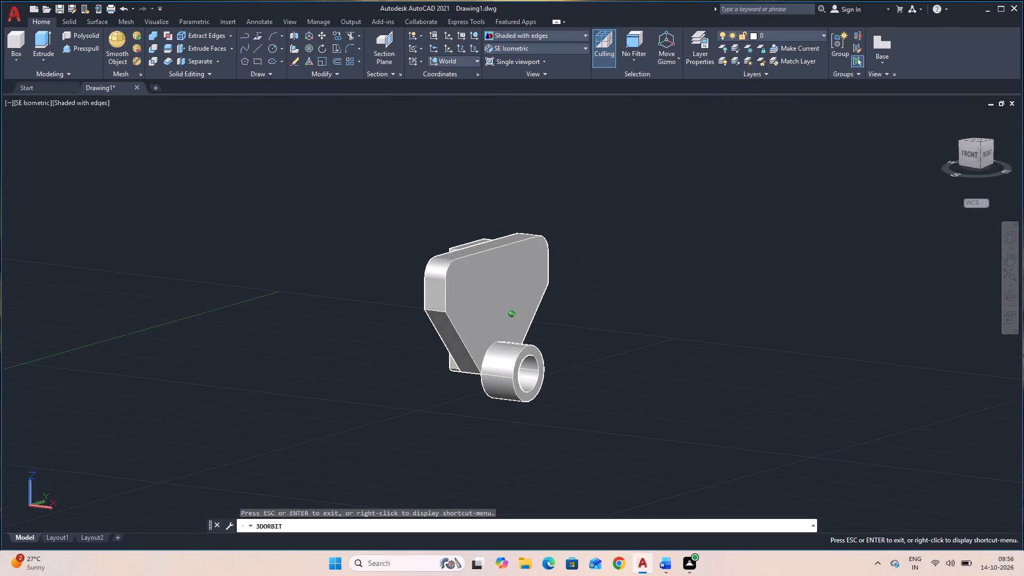
drag(797, 458, 808, 459)
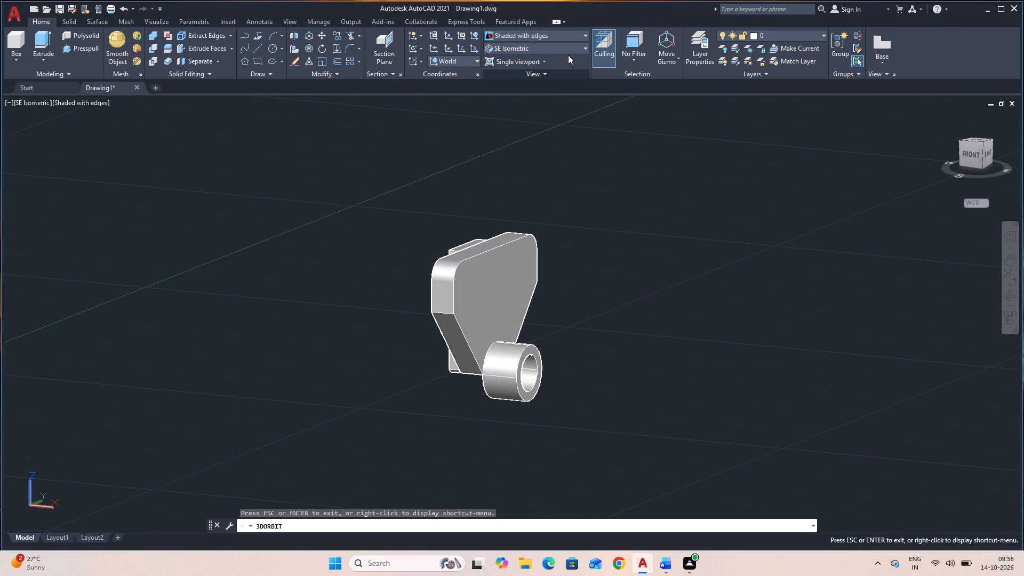
click(569, 44)
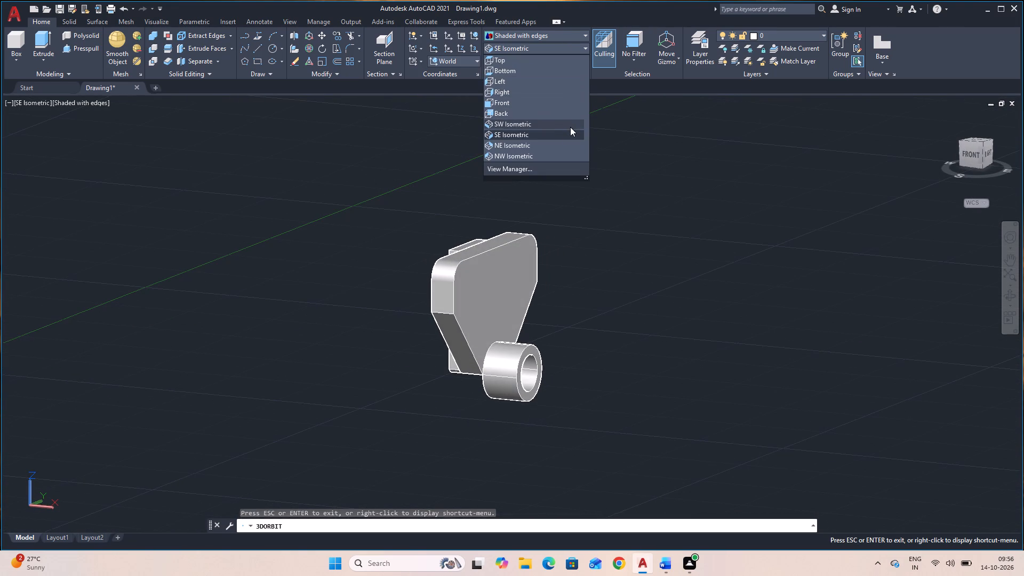
click(567, 133)
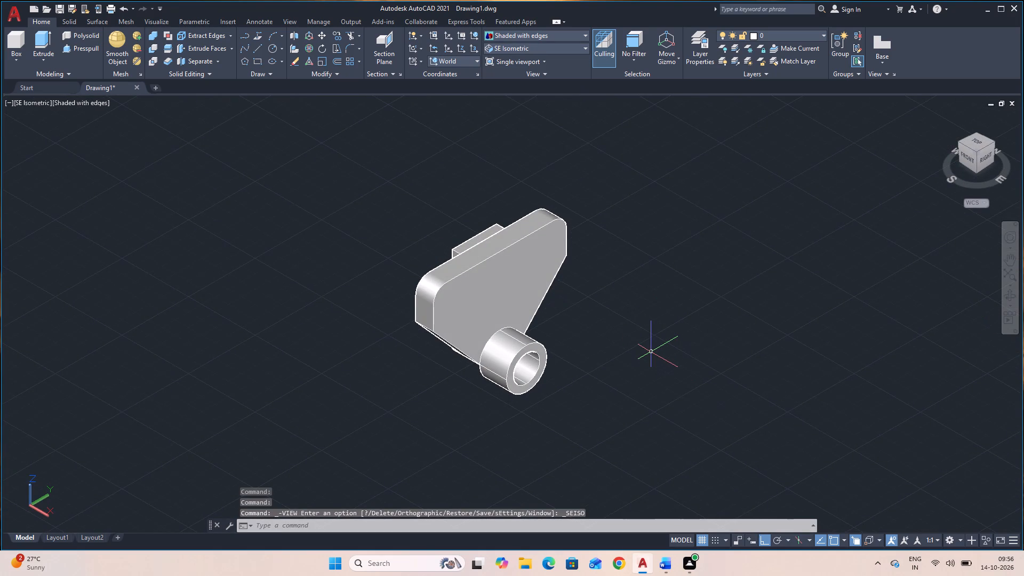
Draw a line from the top quadrant of the boss's front rim 20 back toward the plate, continuing 51 straight up the plate face.
text(L)
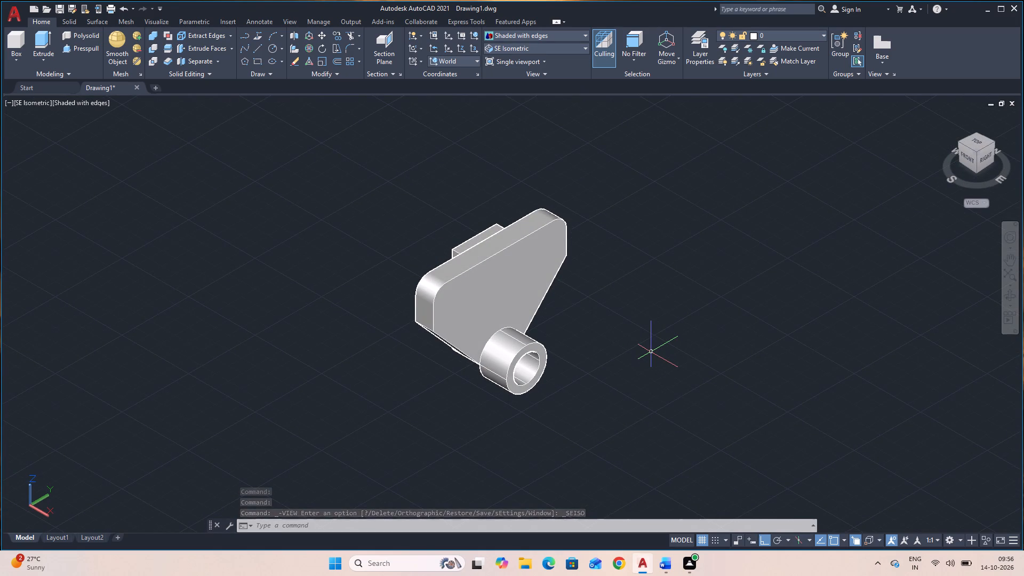
key(space)
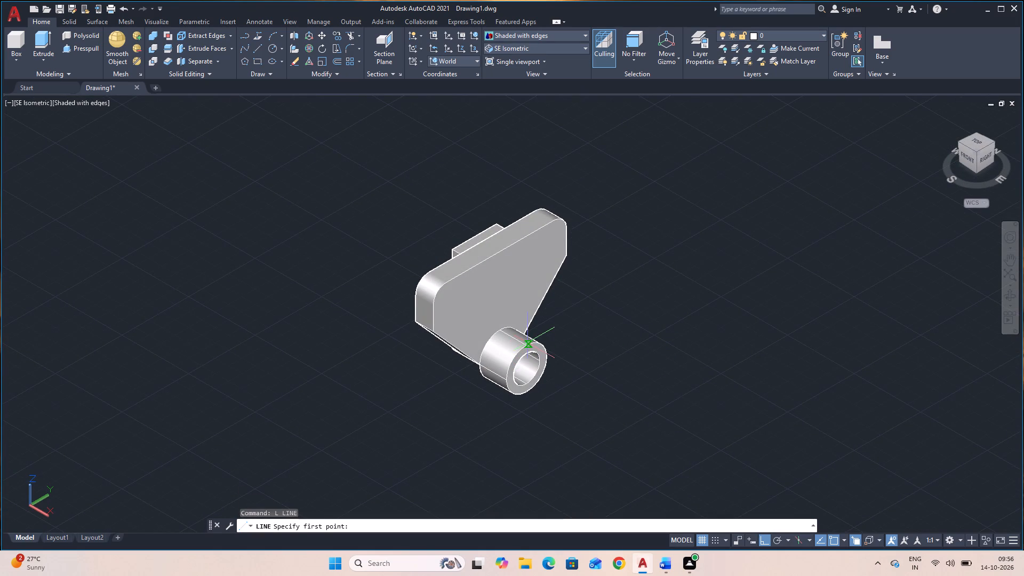
shift+right_click(592, 330)
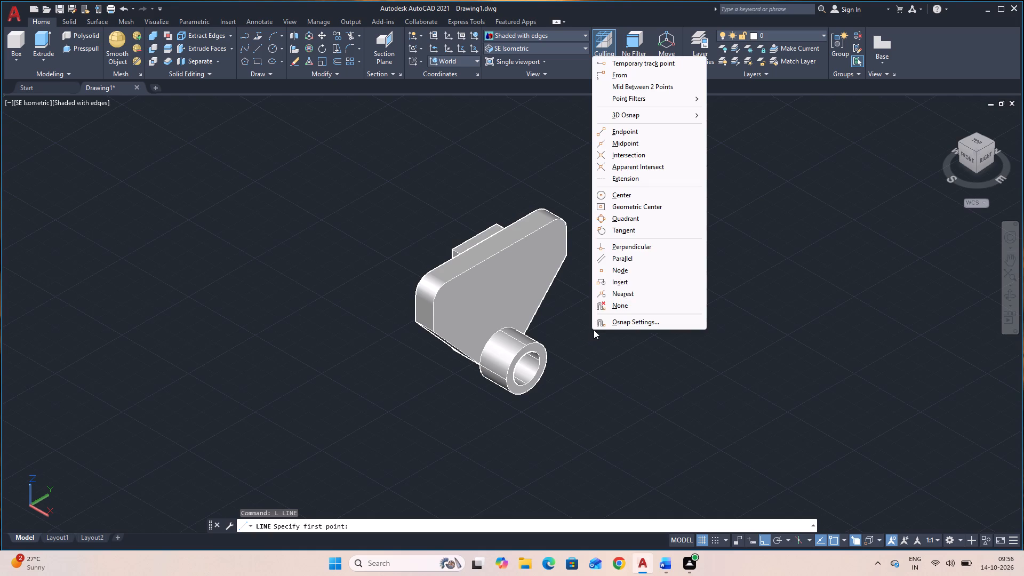
click(614, 220)
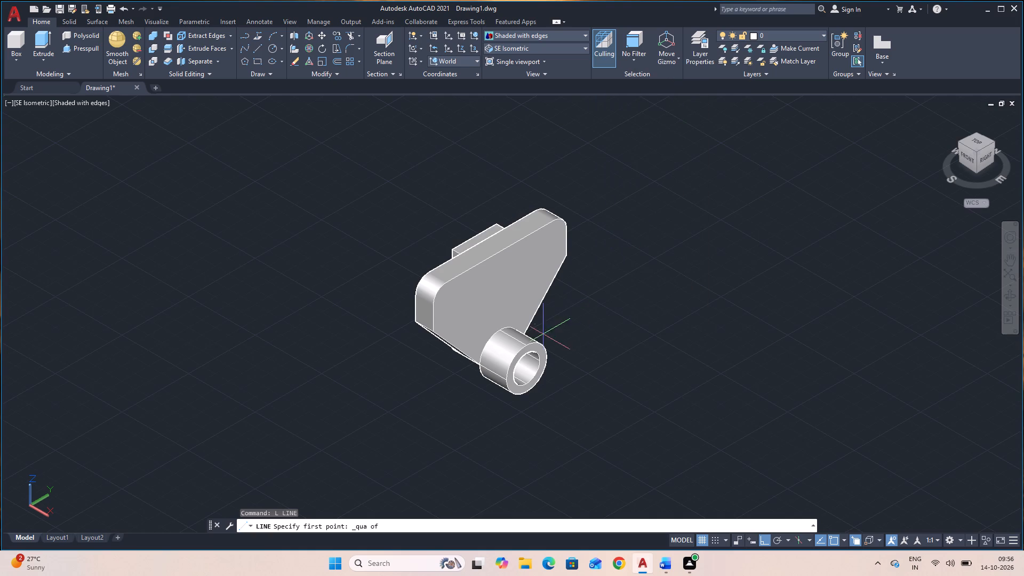
click(527, 343)
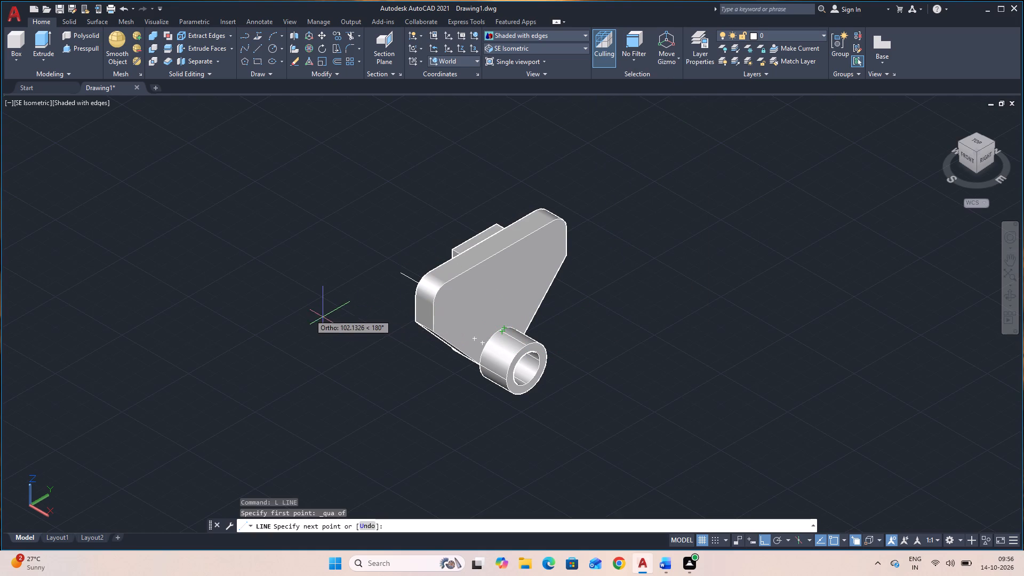
text(20)
key(Return)
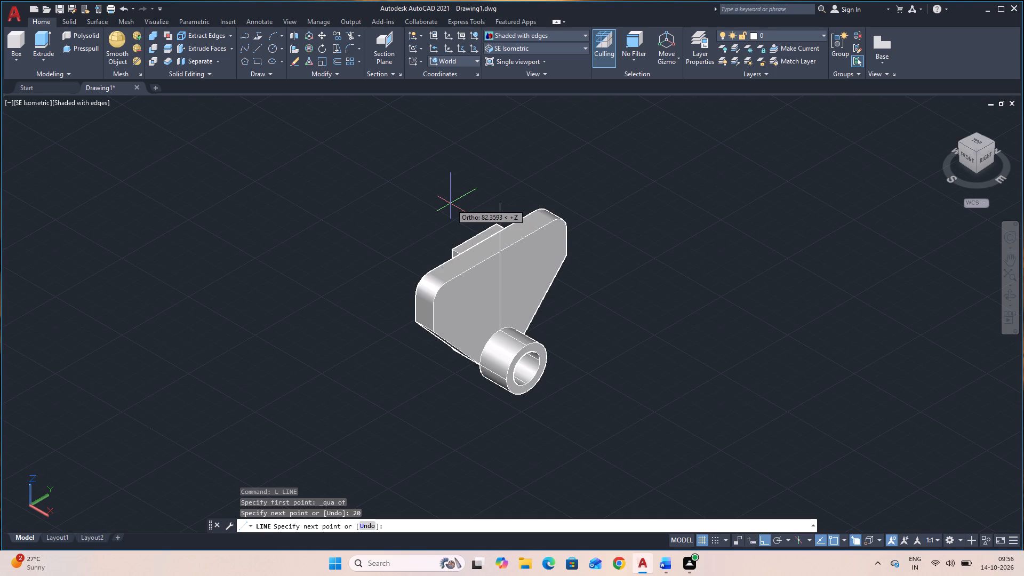
text(51)
key(Return)
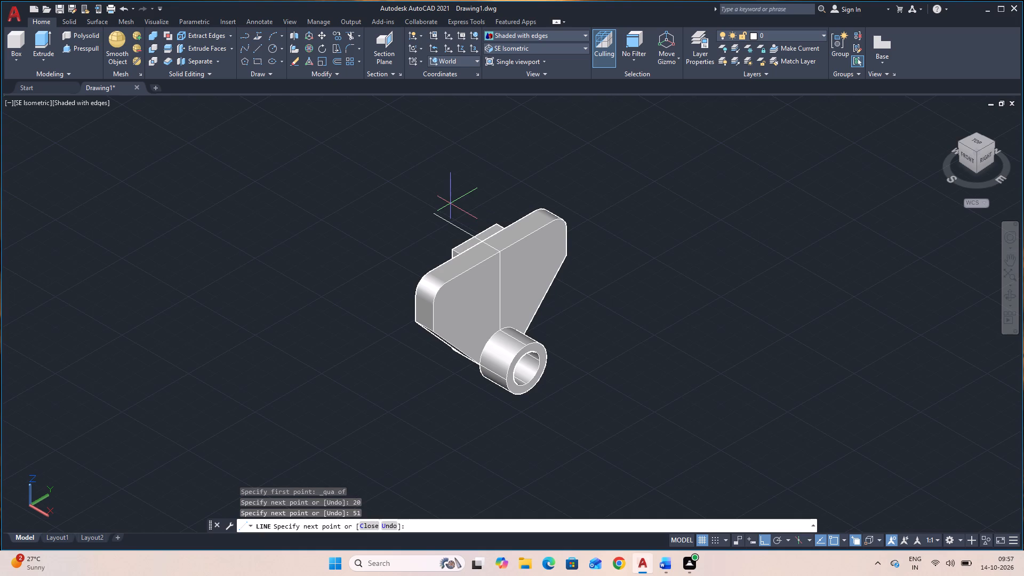
key(Escape)
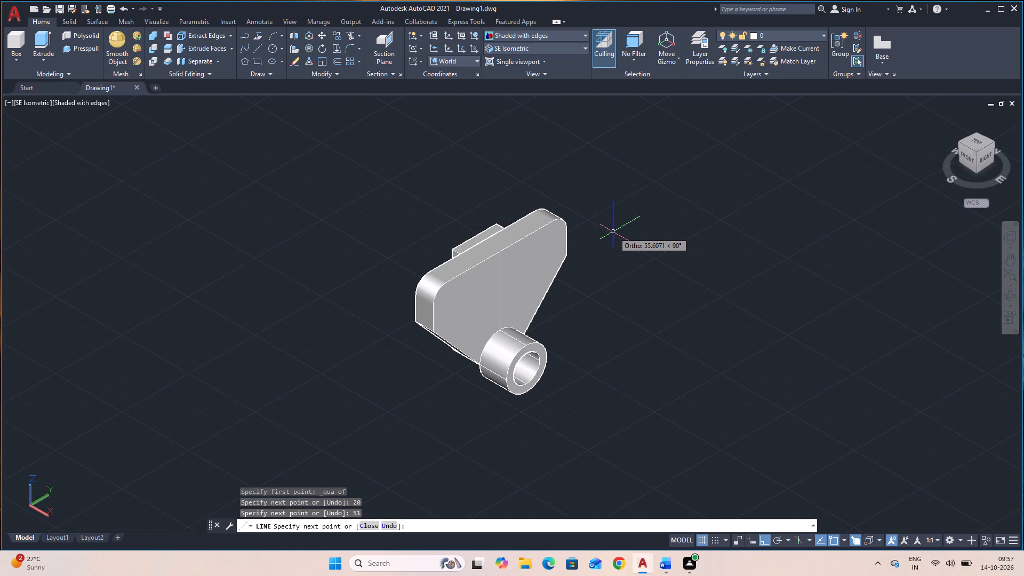
Close the rib triangle with a sloping line from the upper end of the vertical line to the boss's front top quadrant.
key(l)
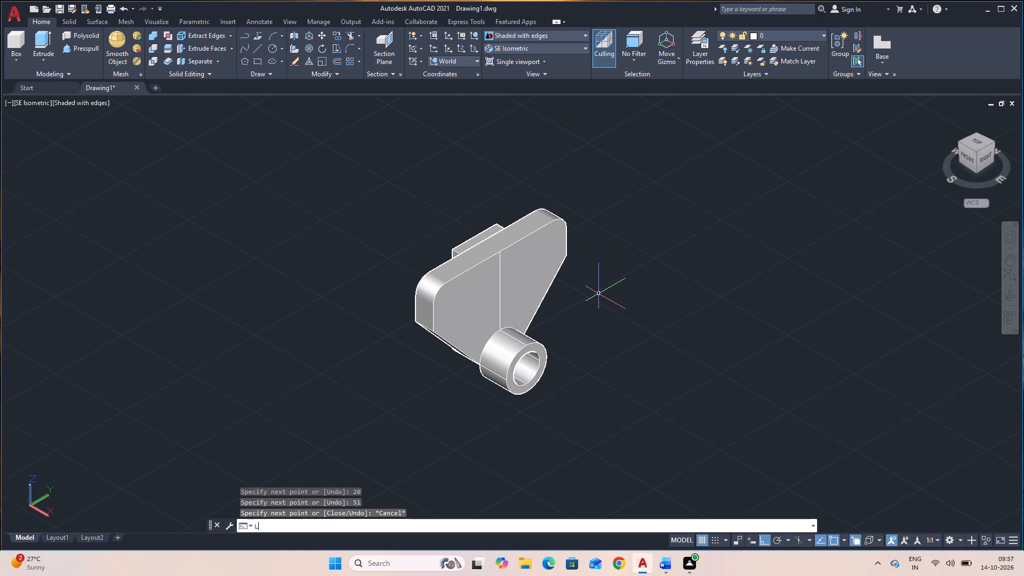
key(space)
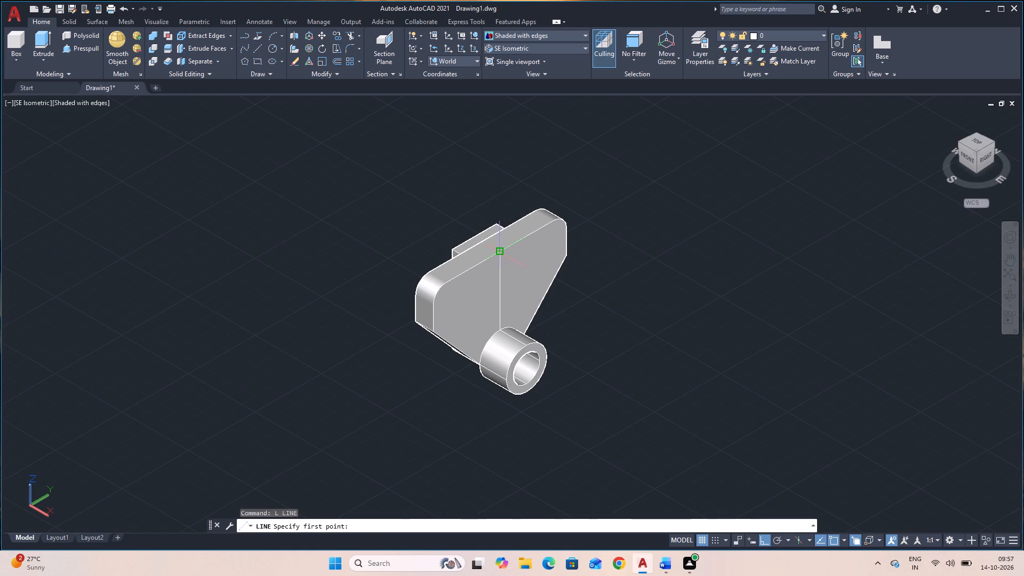
click(498, 255)
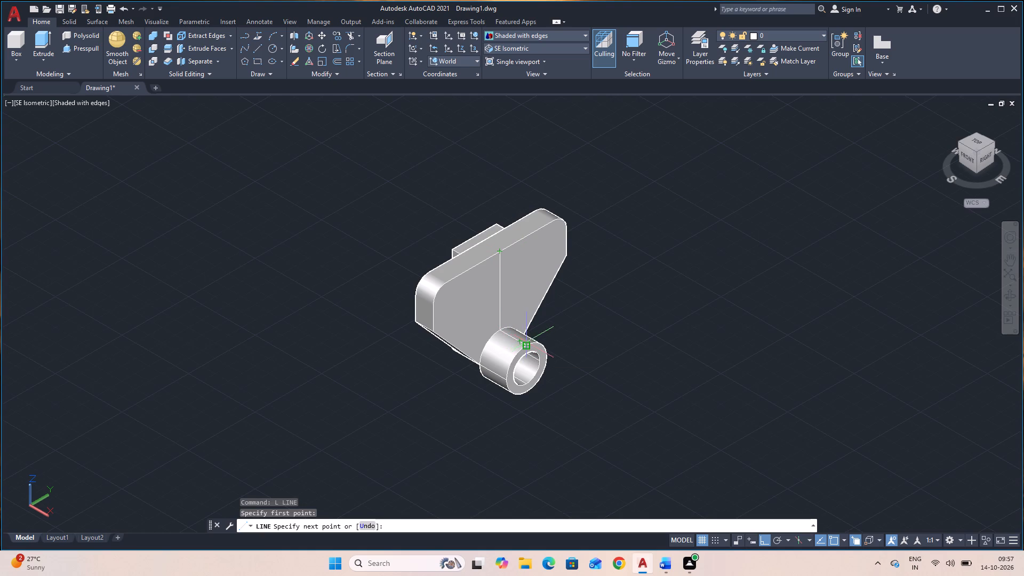
click(528, 347)
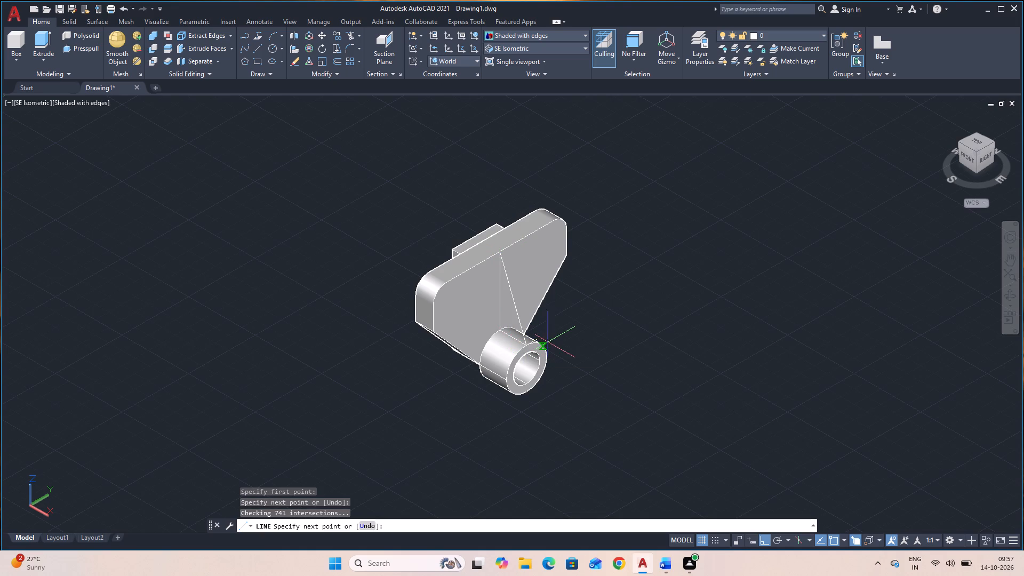
key(Escape)
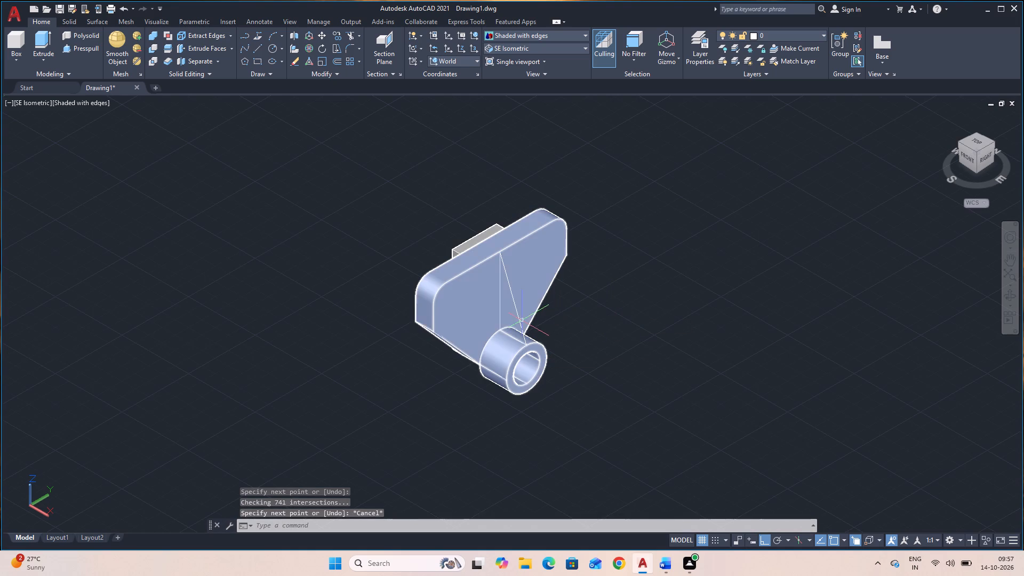
Move the three triangle lines from their front lower corner along the Y direction into empty space clear of the plate.
click(520, 321)
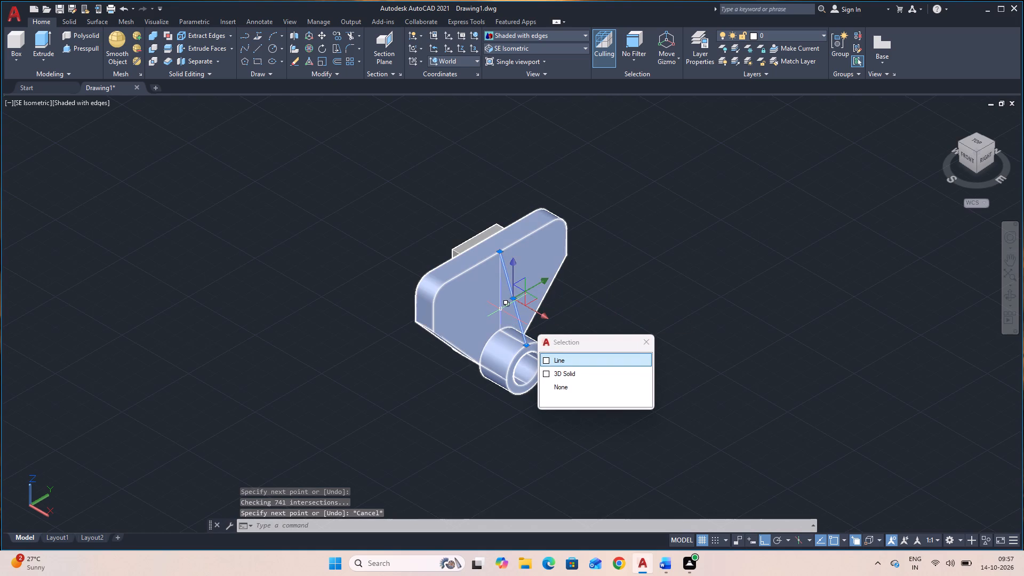
click(563, 357)
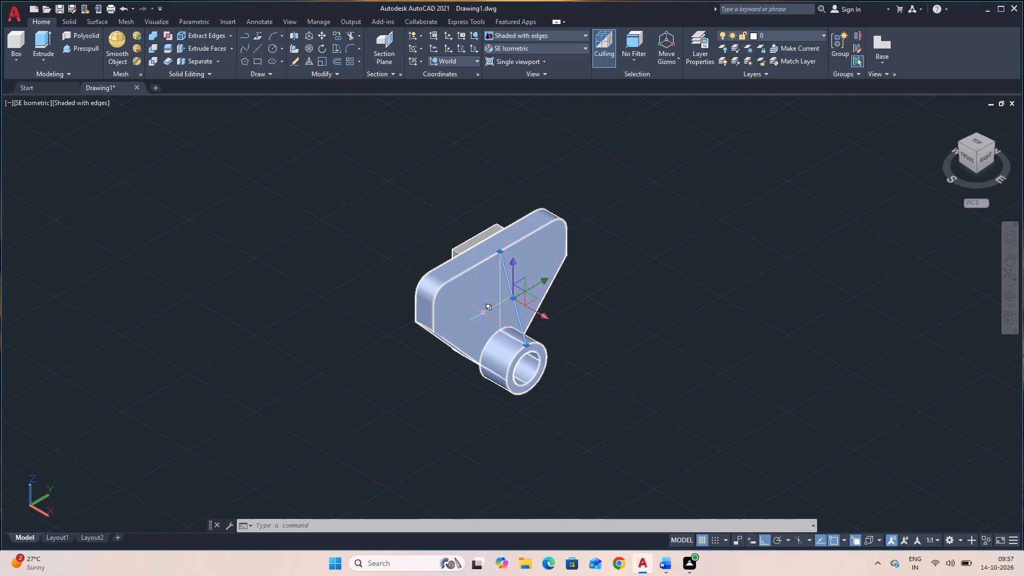
click(500, 310)
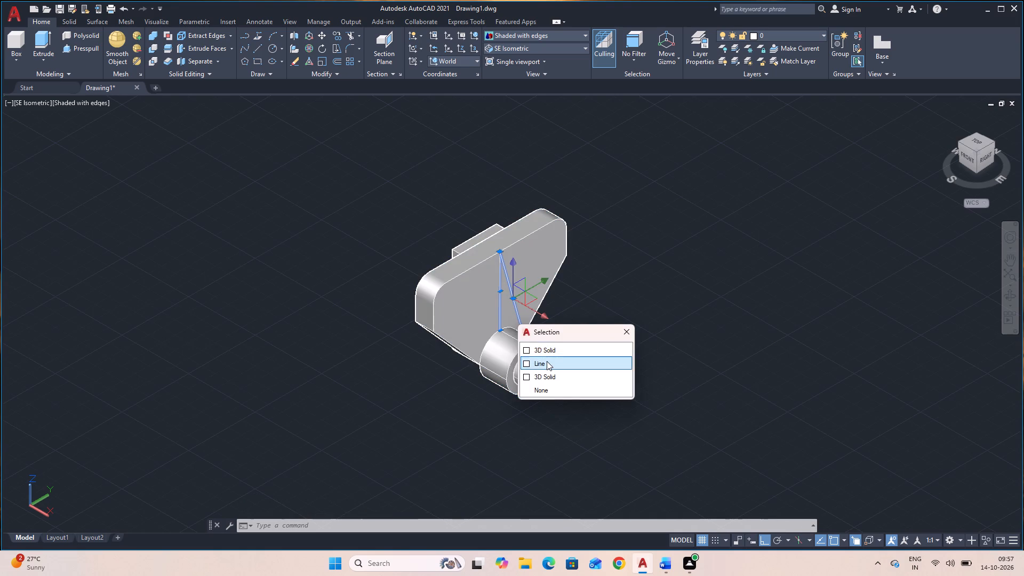
click(547, 361)
click(512, 338)
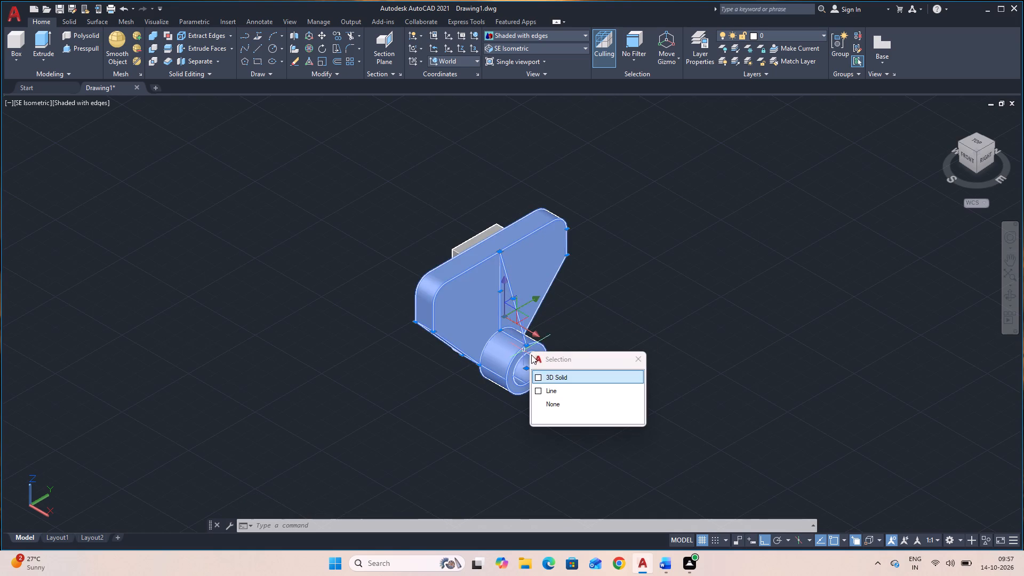
click(556, 386)
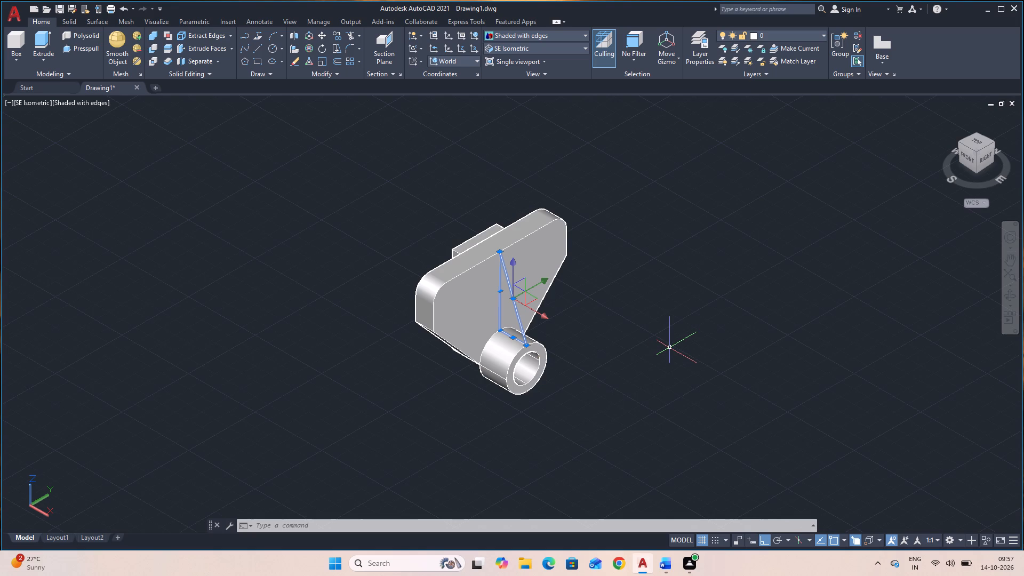
text(M)
key(space)
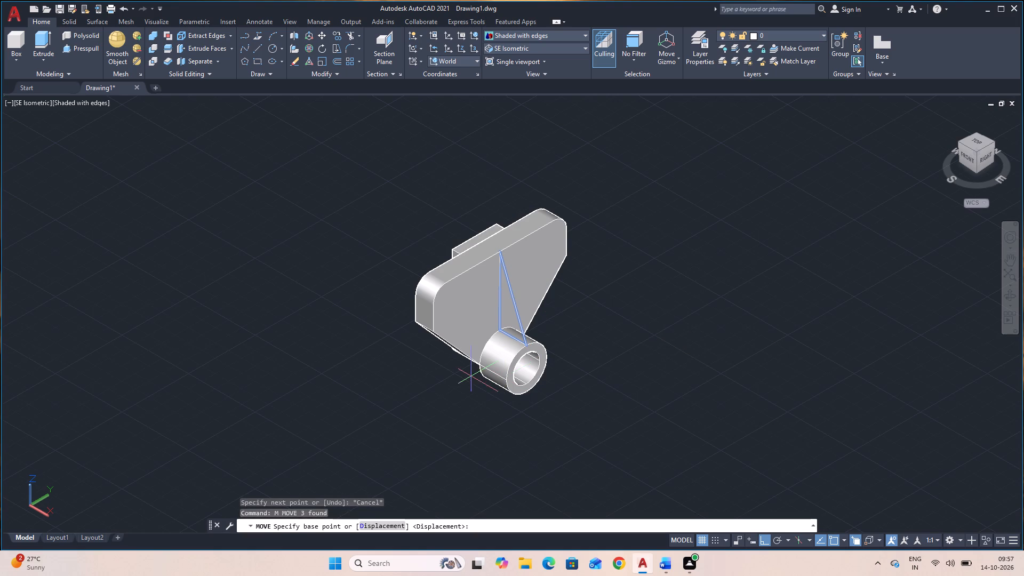
click(527, 345)
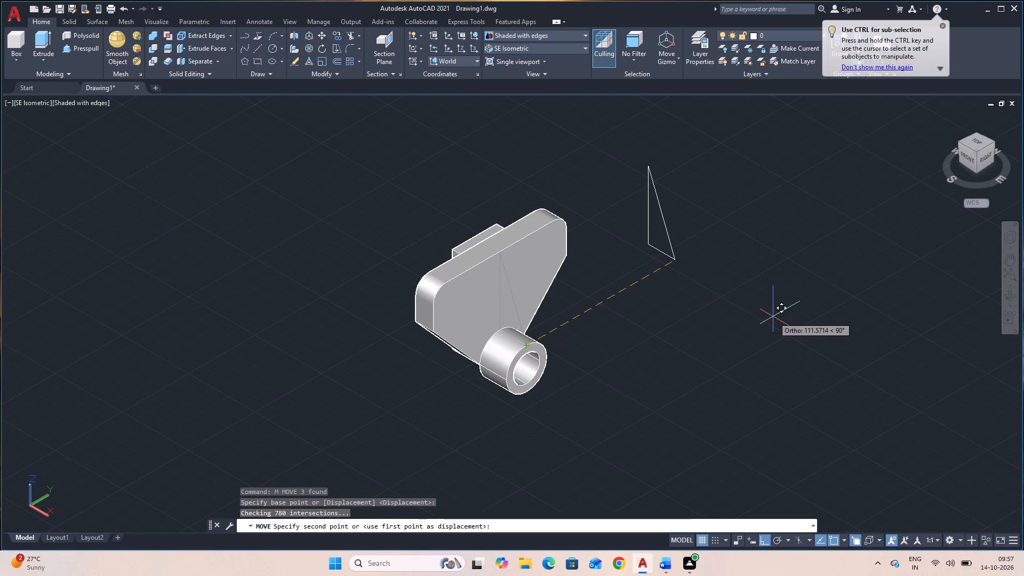
click(794, 316)
Join the three lines of the moved triangle into a single polyline.
click(687, 292)
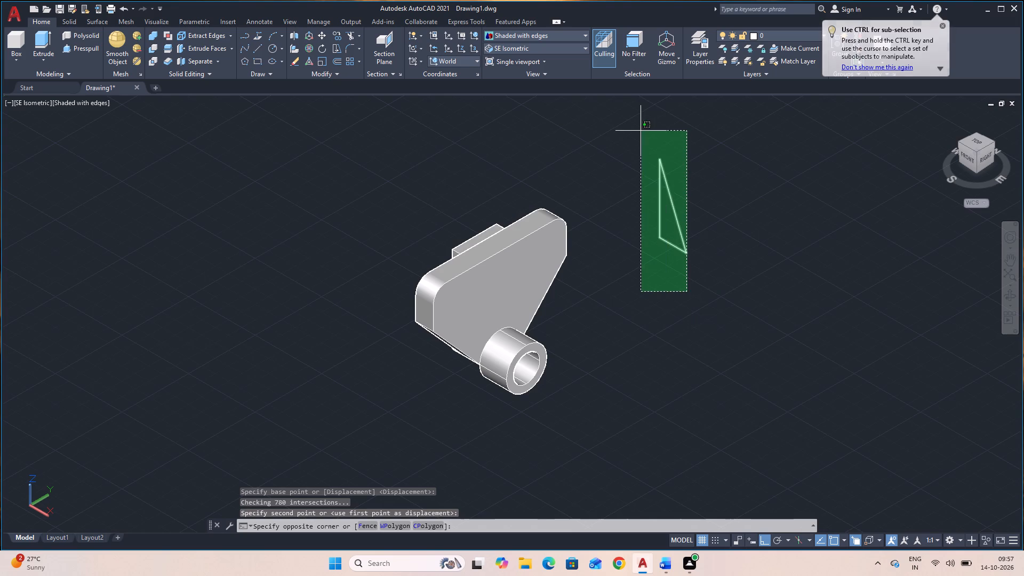
click(637, 139)
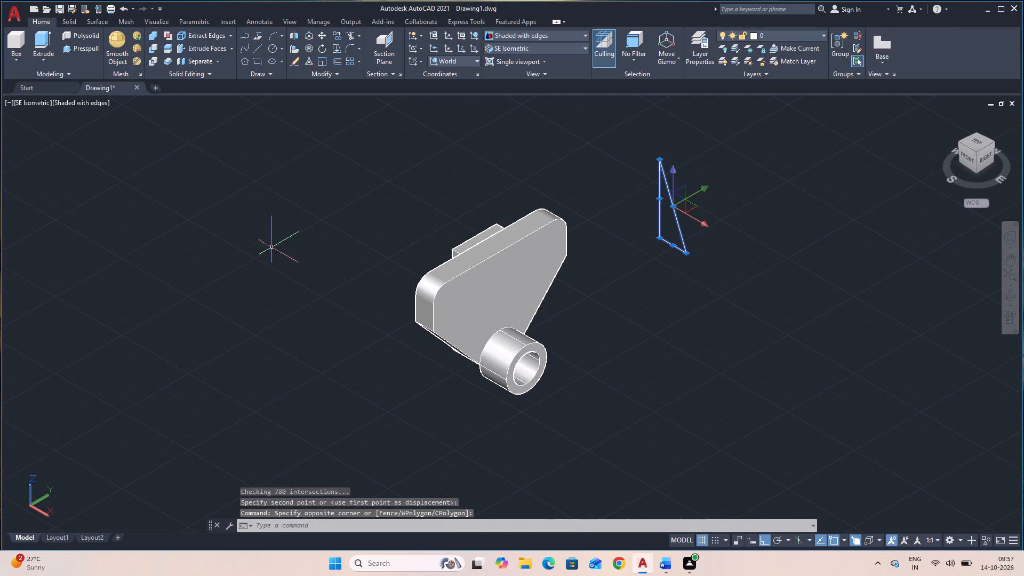
text(J)
key(space)
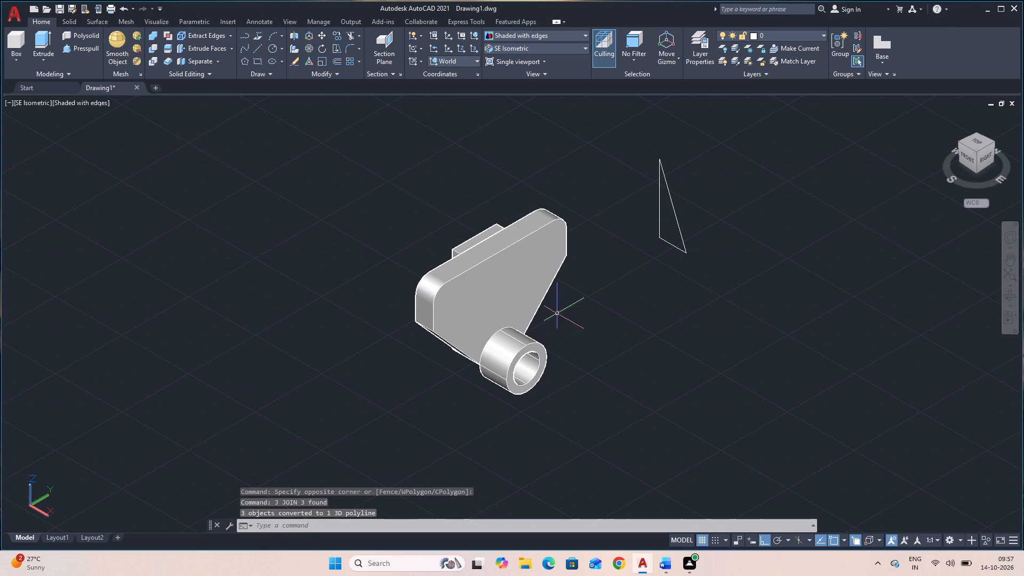
Presspull the joined triangle 9 along the Y direction into a solid rib.
click(73, 44)
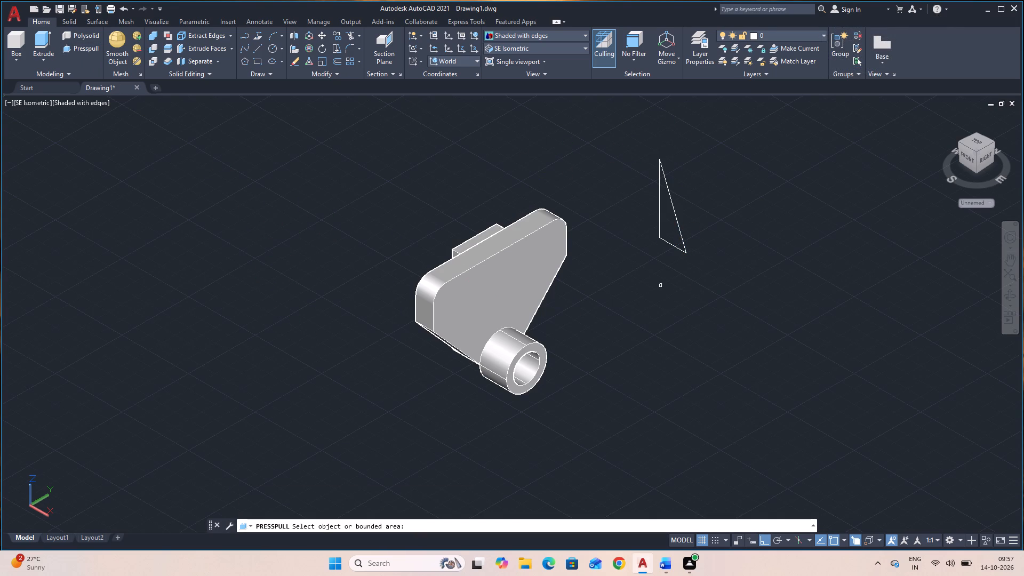
click(684, 238)
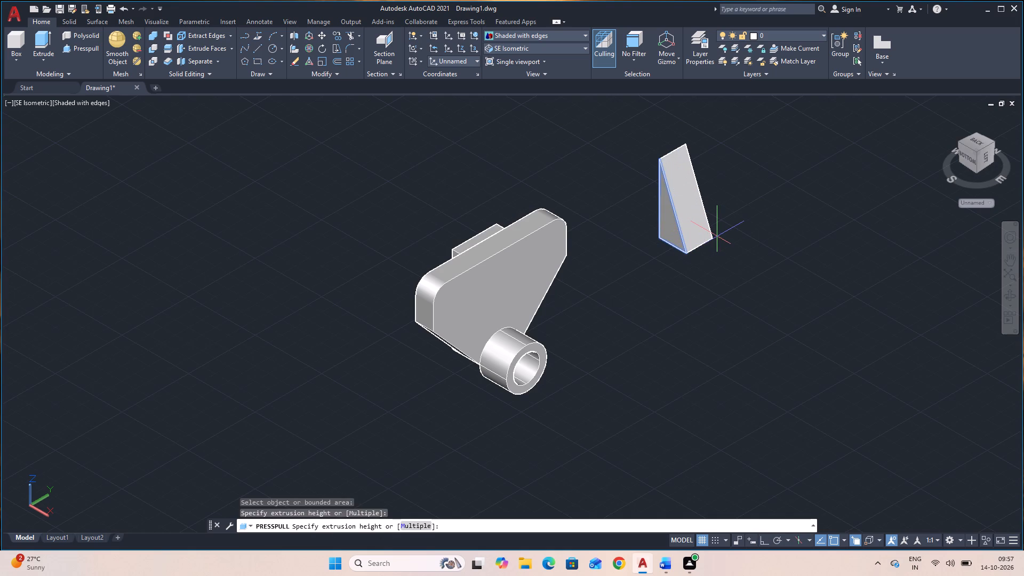
key(9)
key(Return)
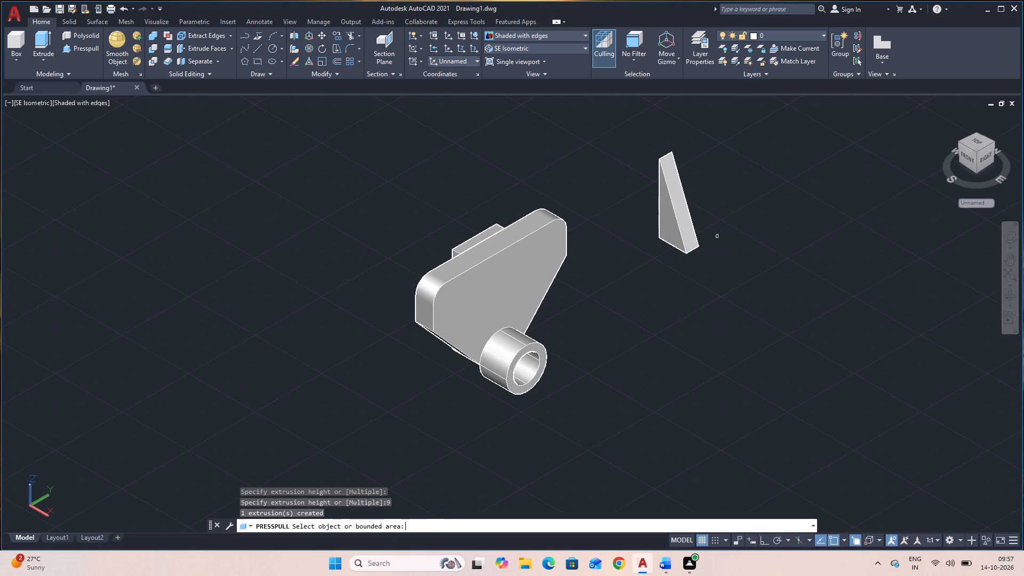
key(Escape)
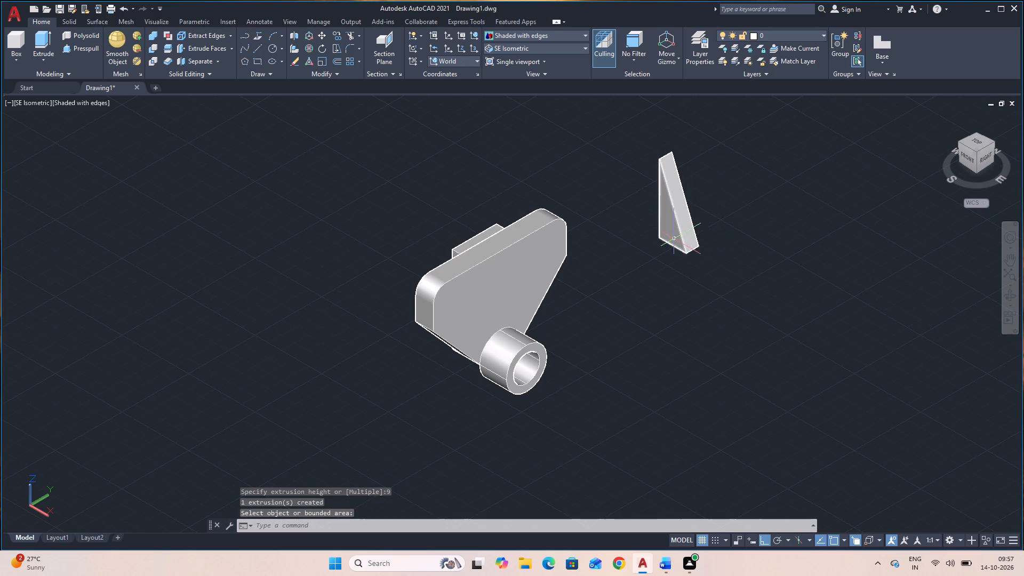
Move the rib solid from the midpoint of its front bottom edge to the boss's front top quadrant.
click(691, 236)
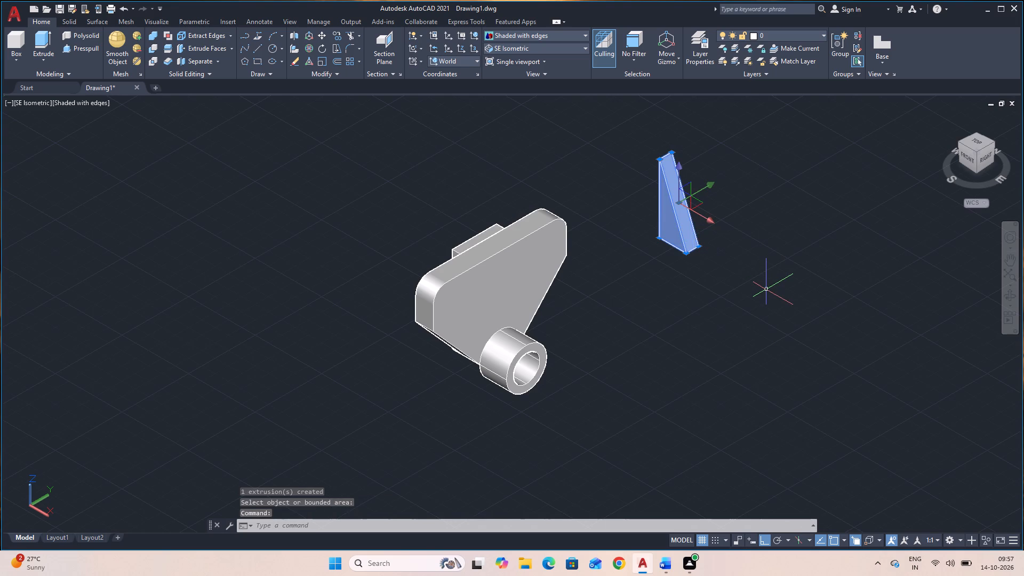
key(m)
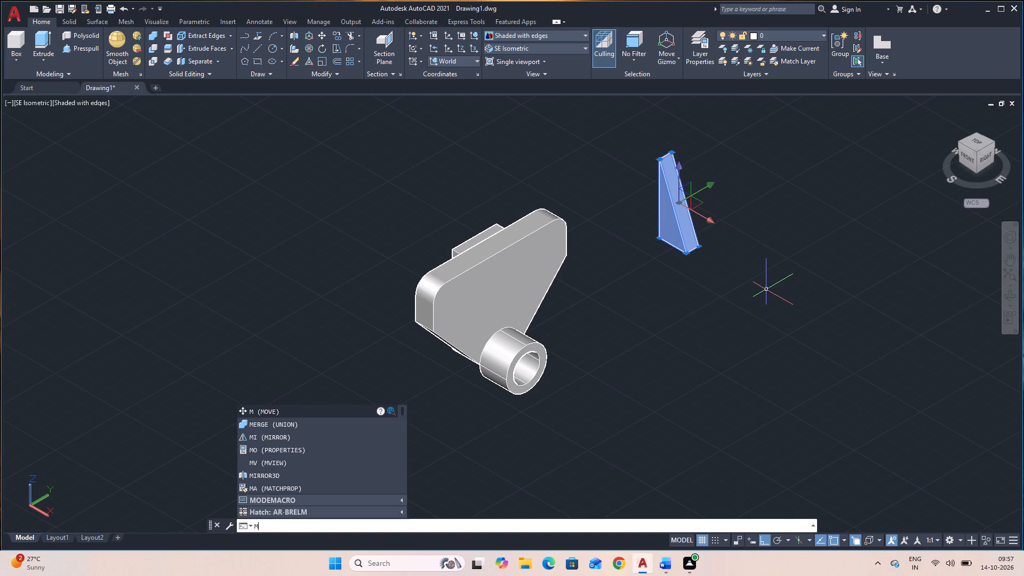
key(space)
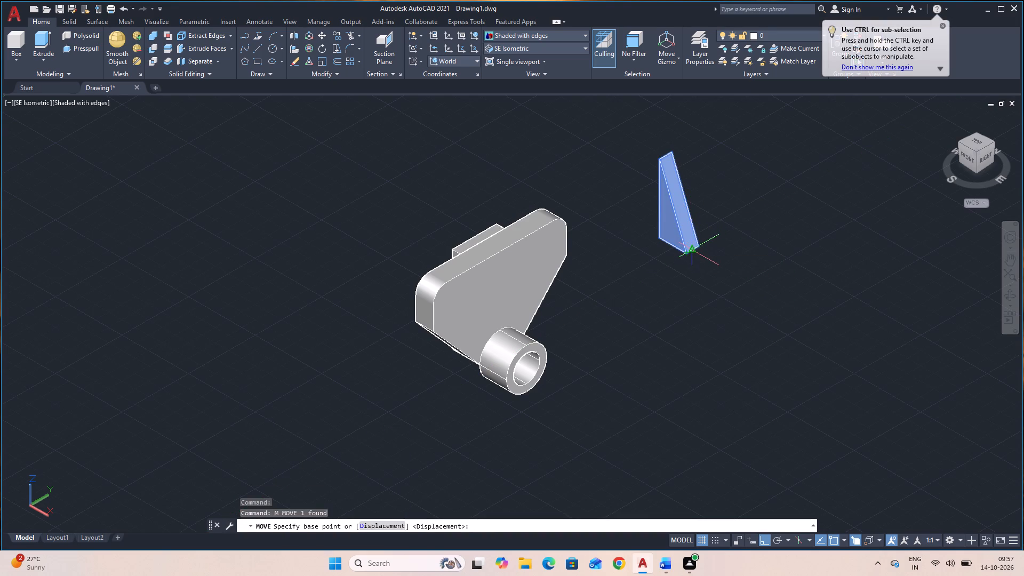
click(695, 247)
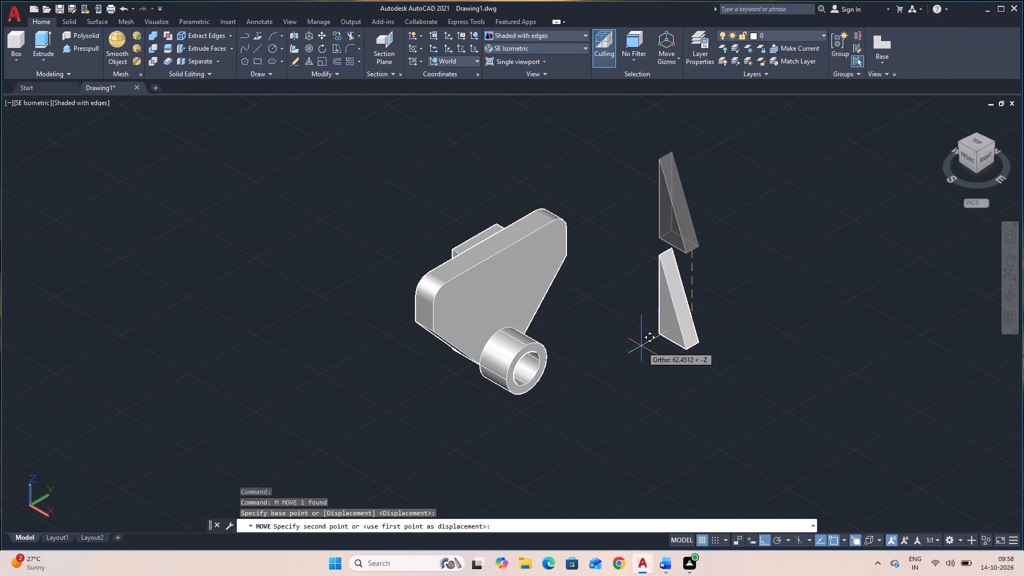
shift+right_click(642, 346)
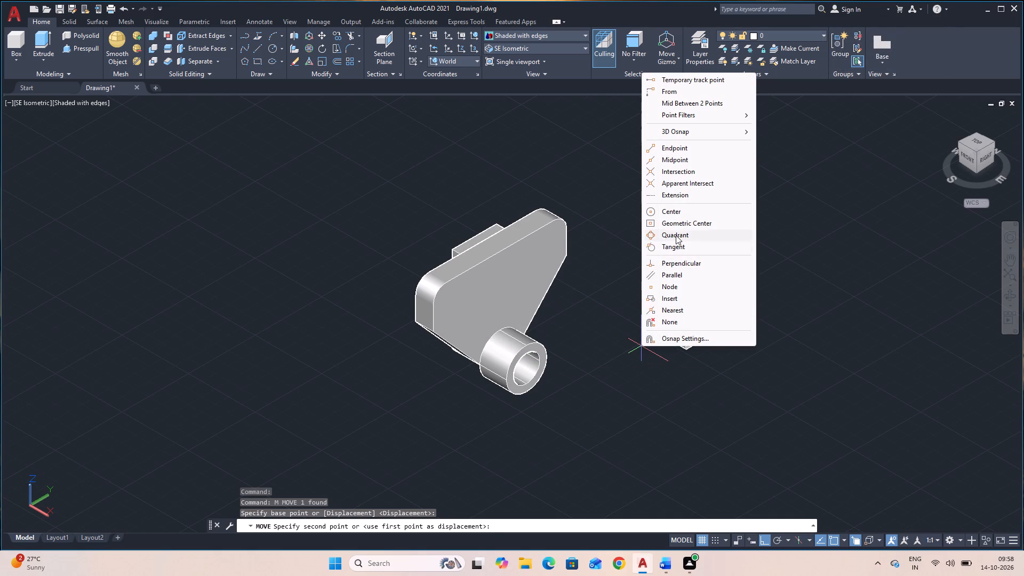
click(677, 233)
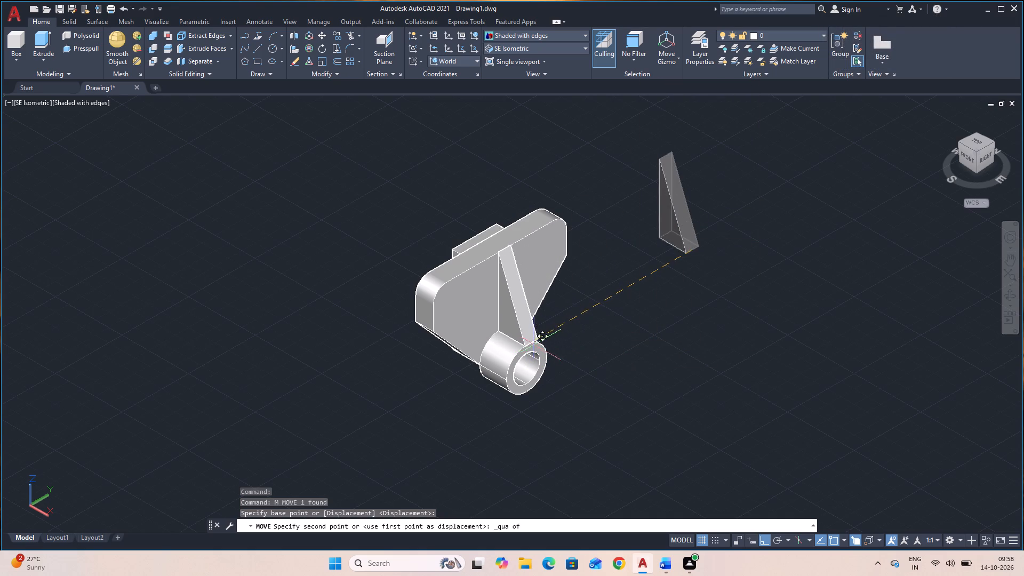
click(525, 348)
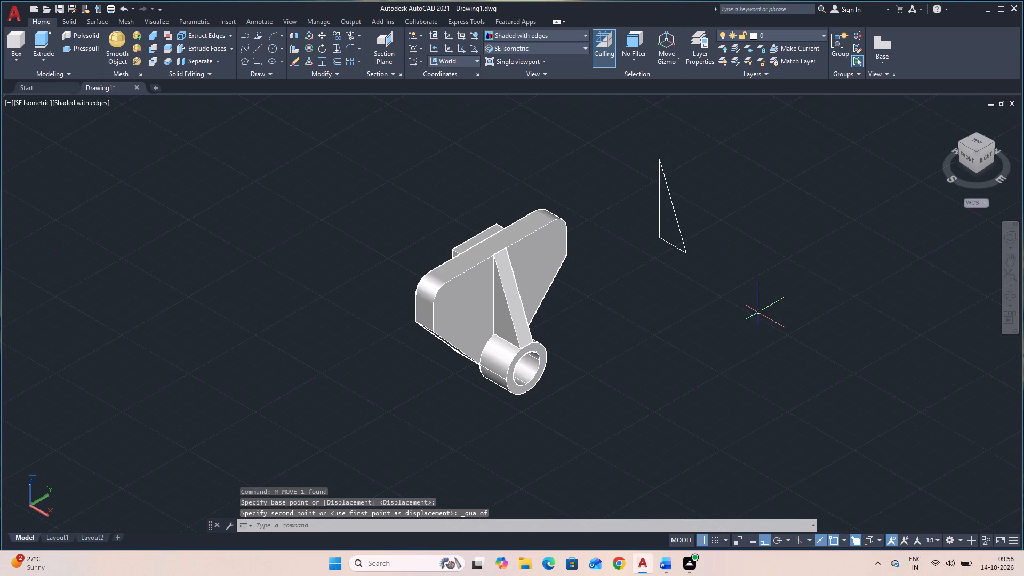
Erase the leftover triangle polyline standing clear of the plate.
click(738, 302)
click(634, 155)
key(Delete)
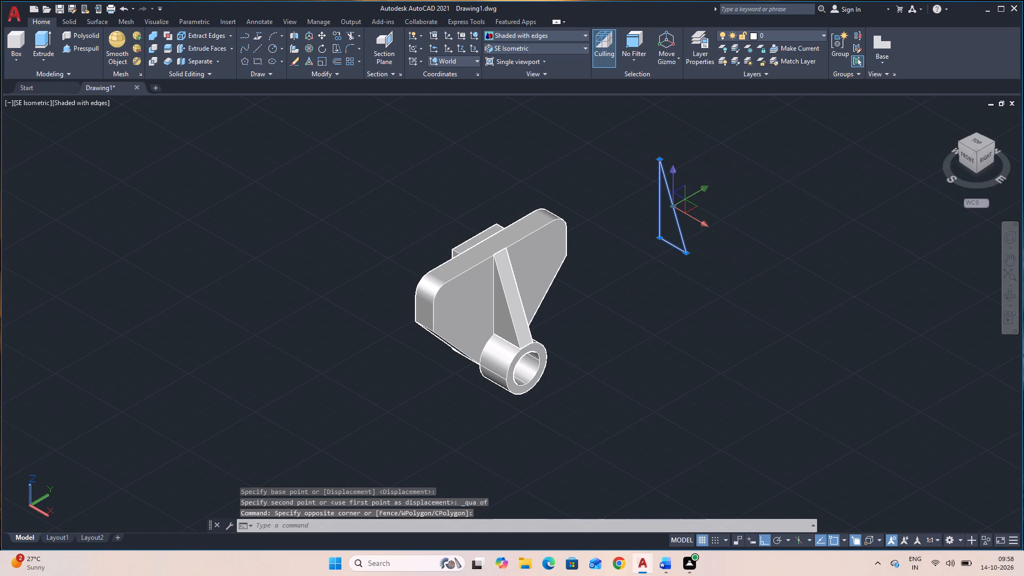
Presspull the rib's bottom face a short way down into the boss to close the gap between them.
click(1010, 291)
drag(822, 320, 726, 257)
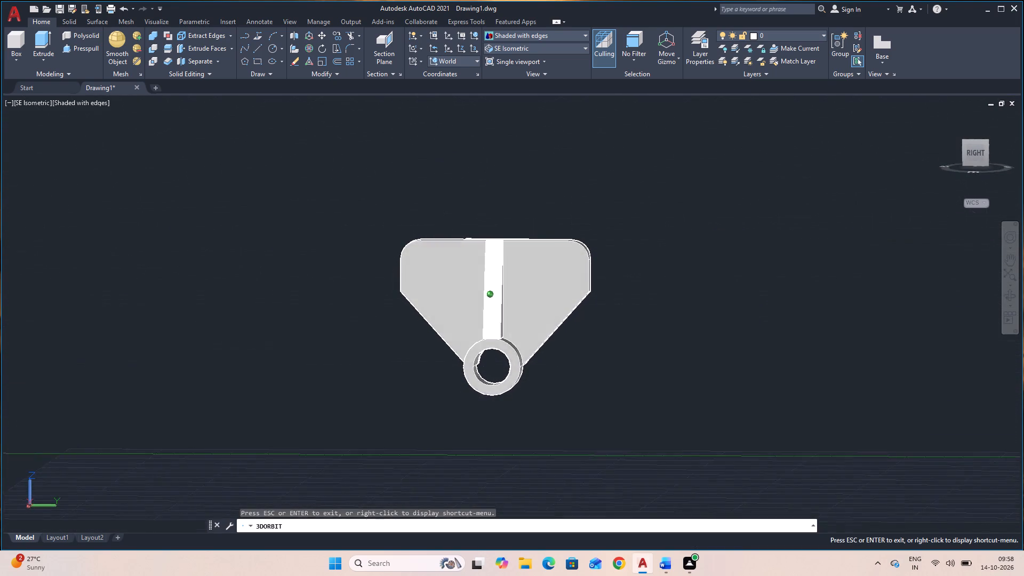
drag(726, 257, 688, 235)
key(Escape)
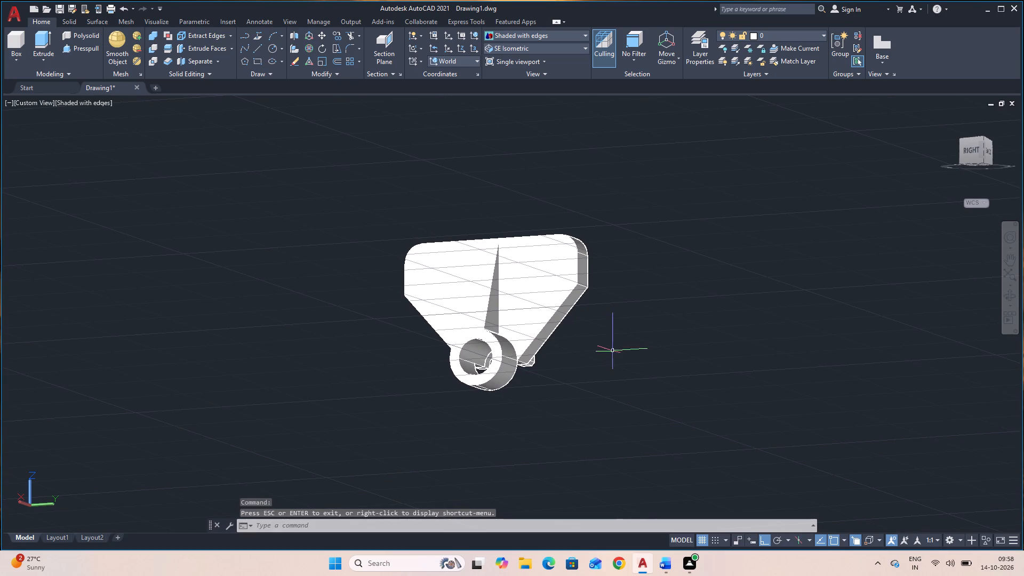
scroll(497, 343, up, 5)
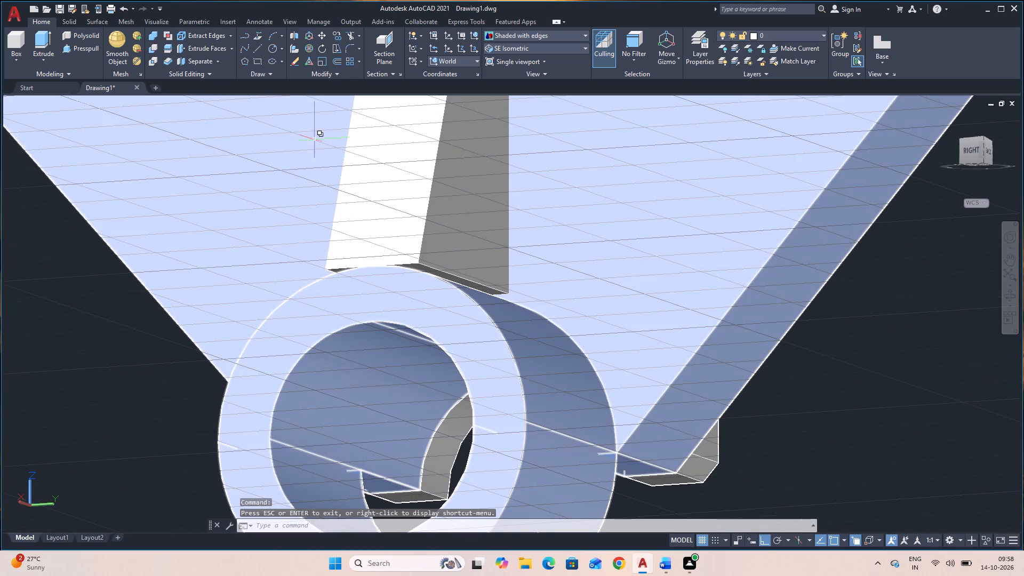
click(87, 46)
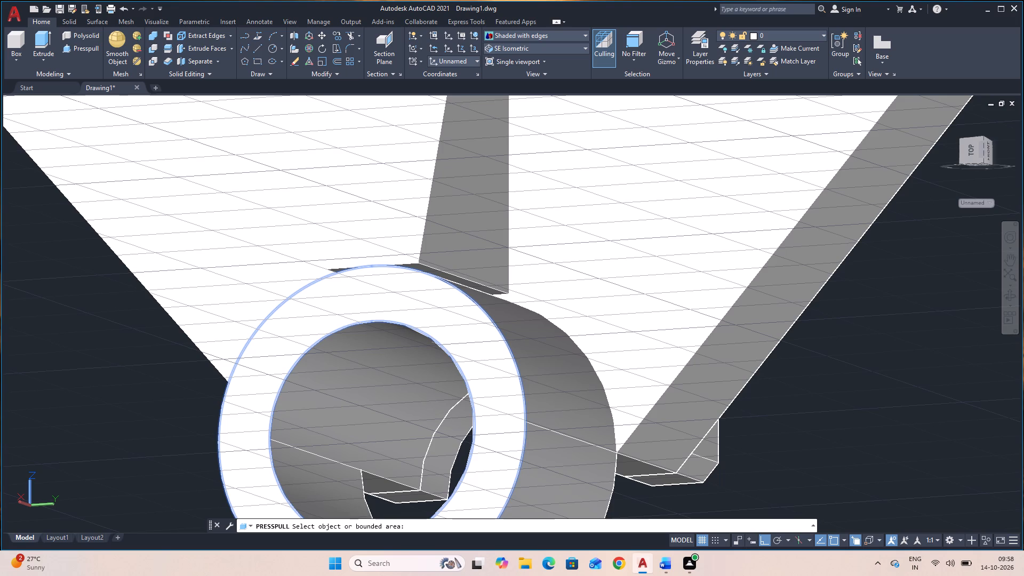
scroll(433, 273, up, 2)
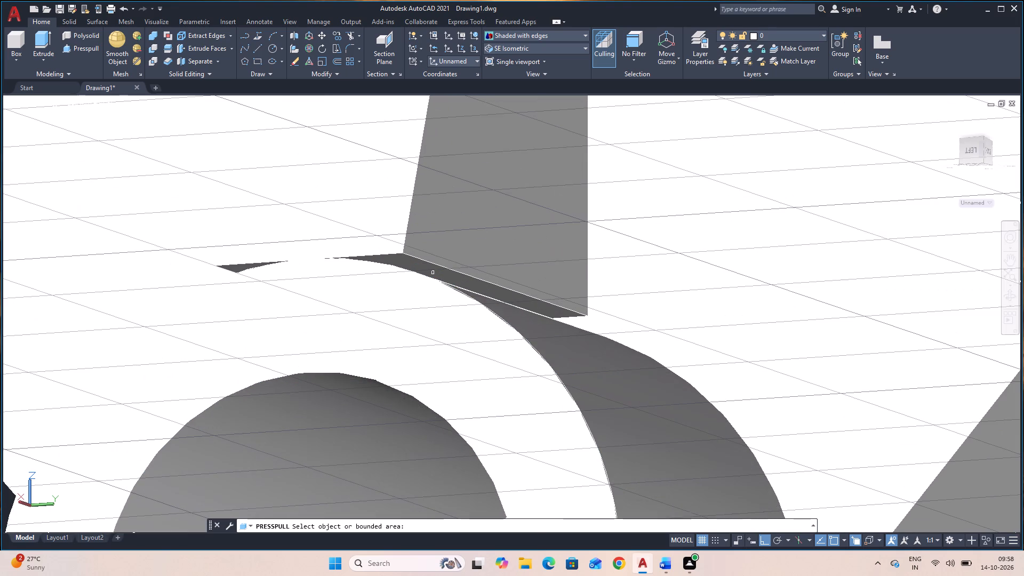
click(436, 270)
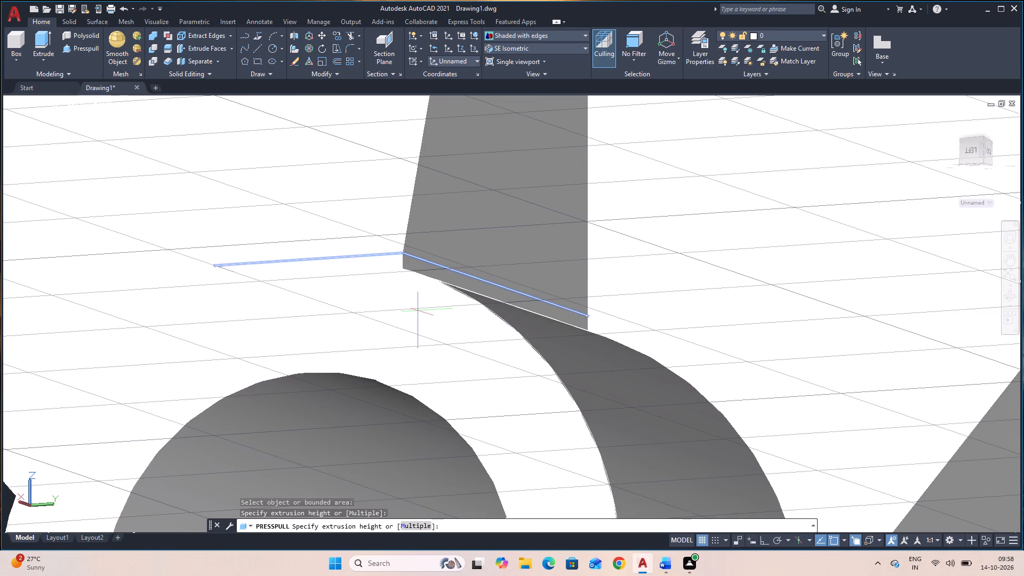
click(412, 324)
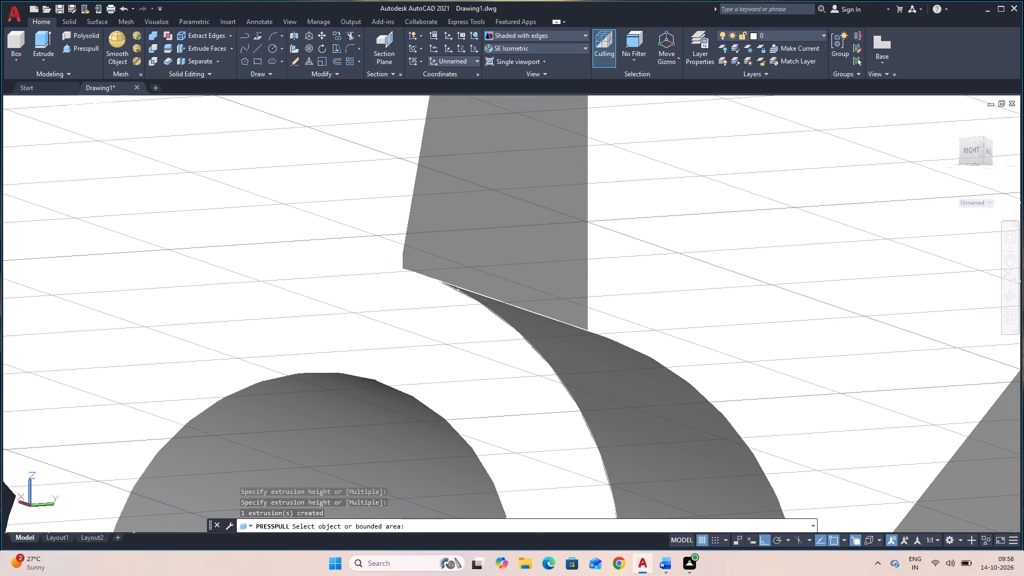
scroll(479, 278, down, 5)
scroll(627, 261, down, 1)
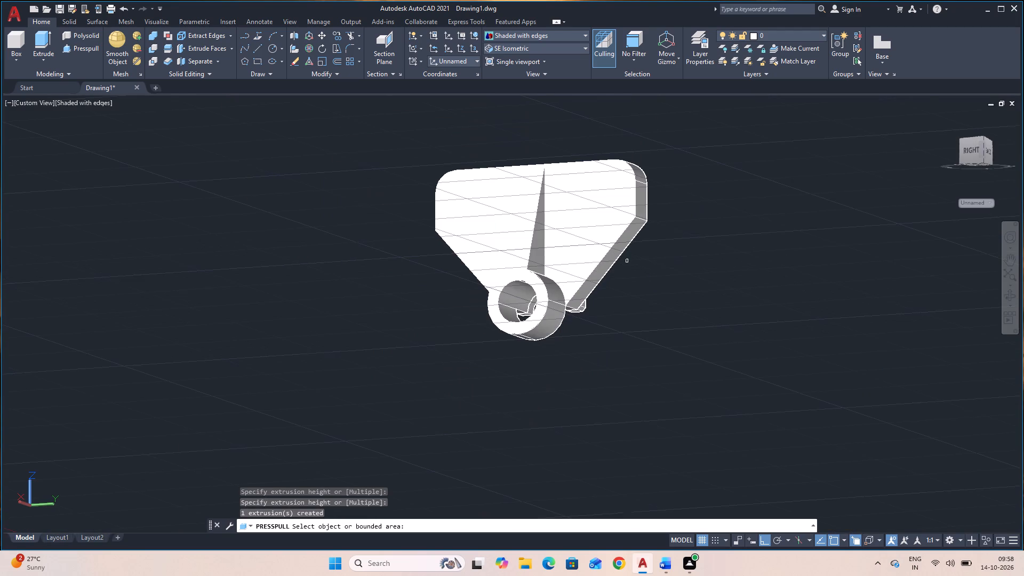
key(Escape)
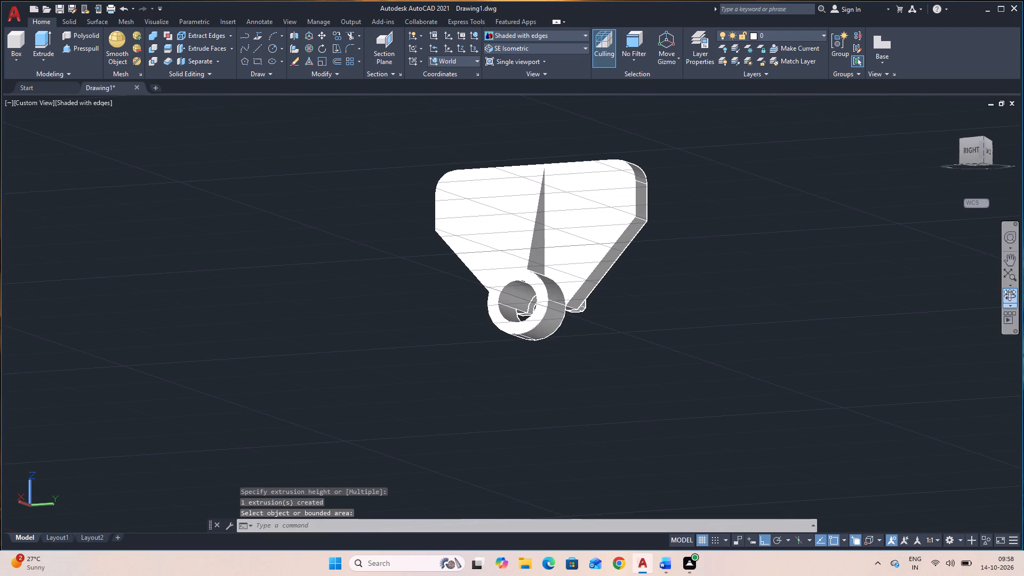
Union the plate, boss, back box and rib into a single solid.
click(1007, 293)
drag(870, 317, 903, 364)
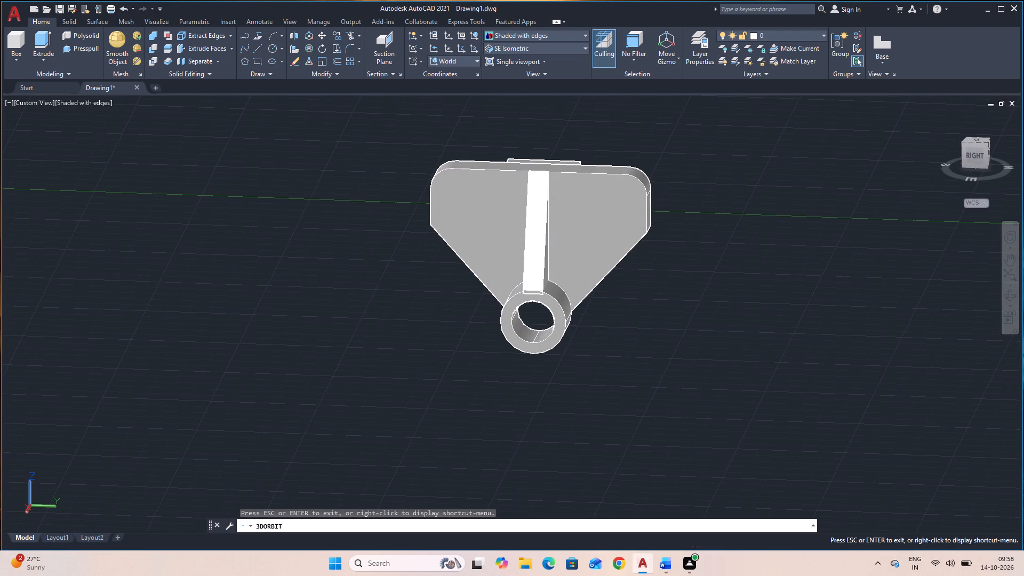
middle_drag(757, 323, 764, 422)
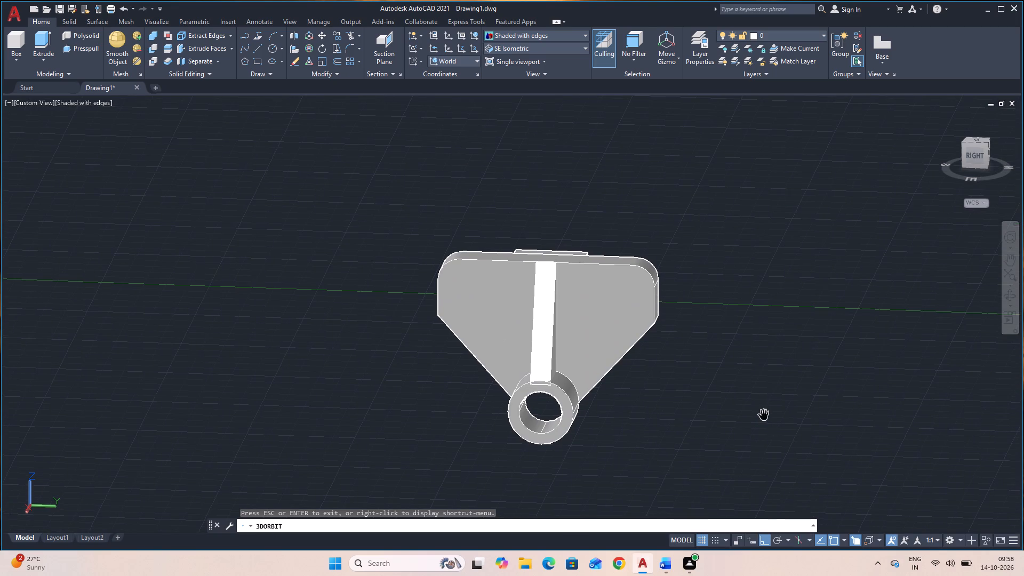
key(Escape)
text(UNION)
key(Return)
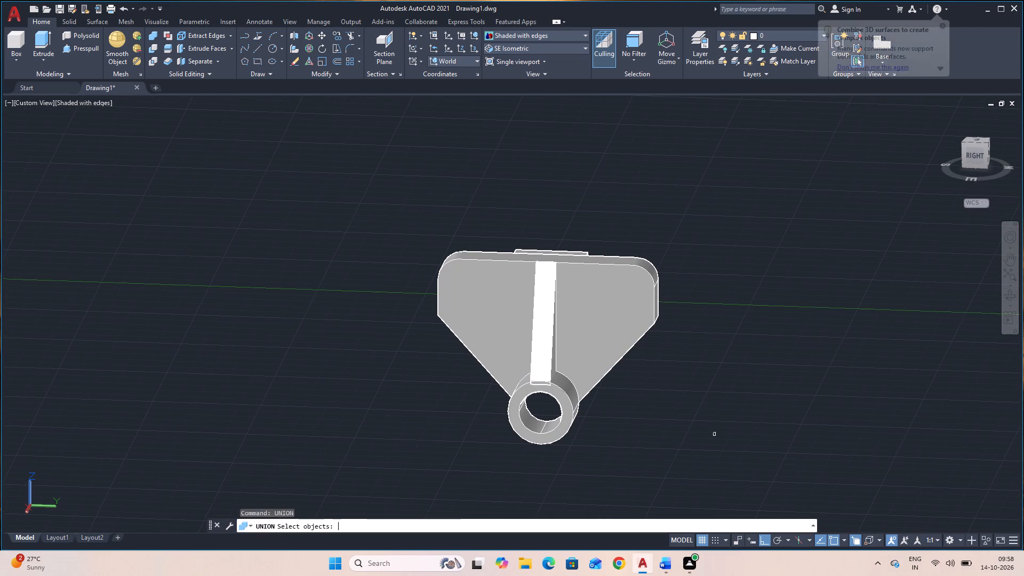
click(664, 452)
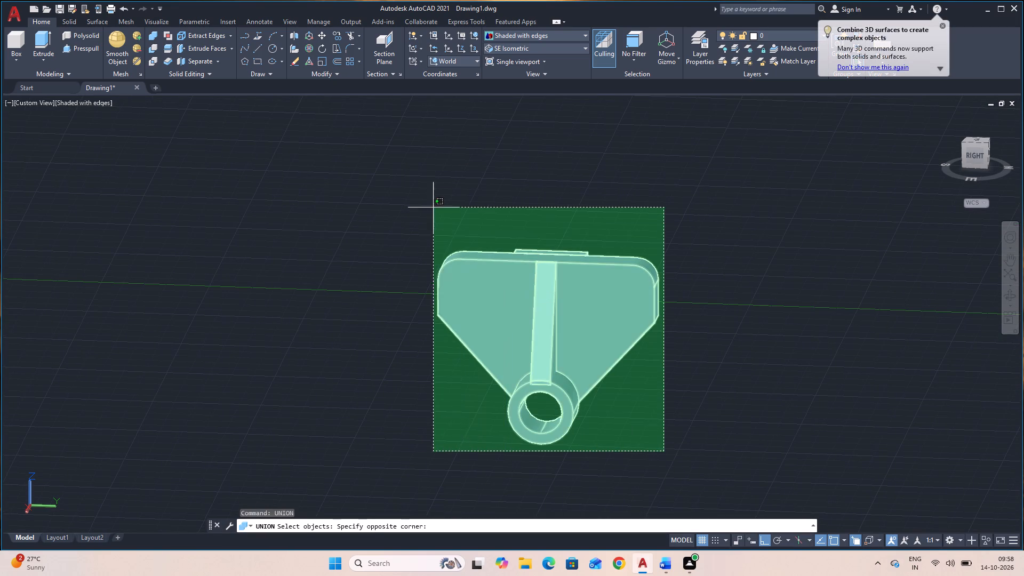
click(408, 198)
key(Return)
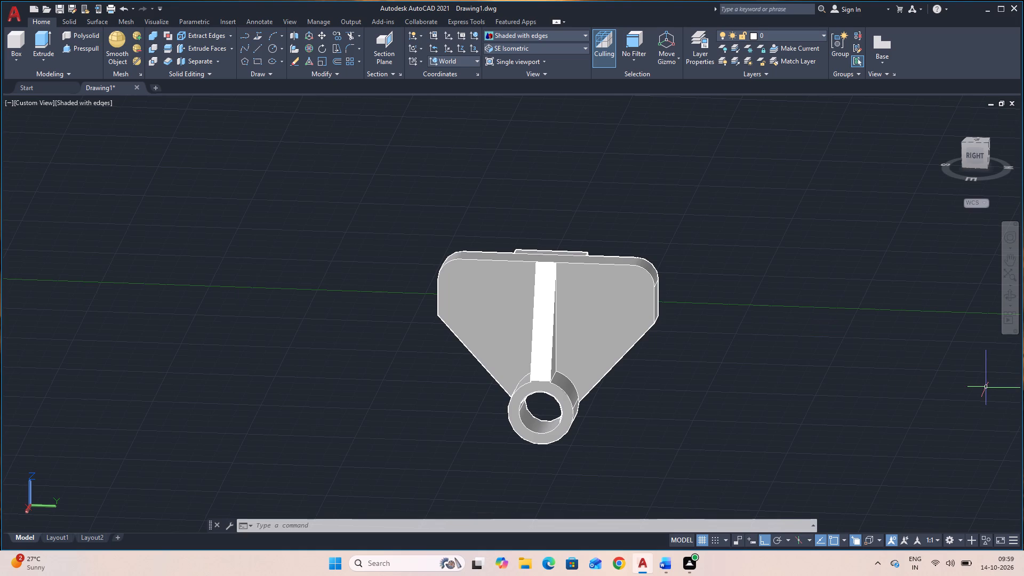
Draw a line 20 long straight down the plate's front face from the top-edge end of its left rounded corner.
click(1006, 294)
drag(735, 469, 801, 477)
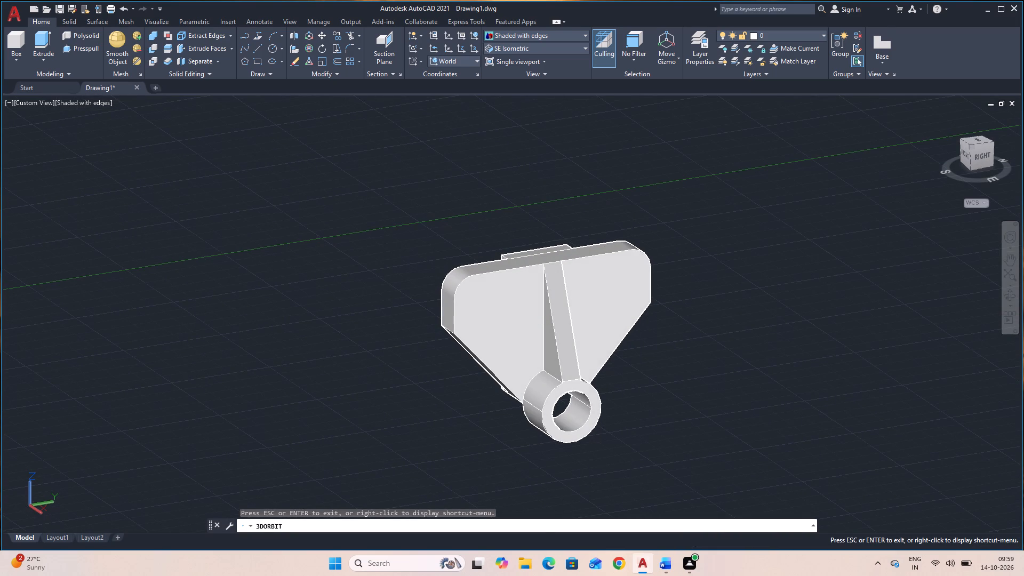
key(Escape)
text(L)
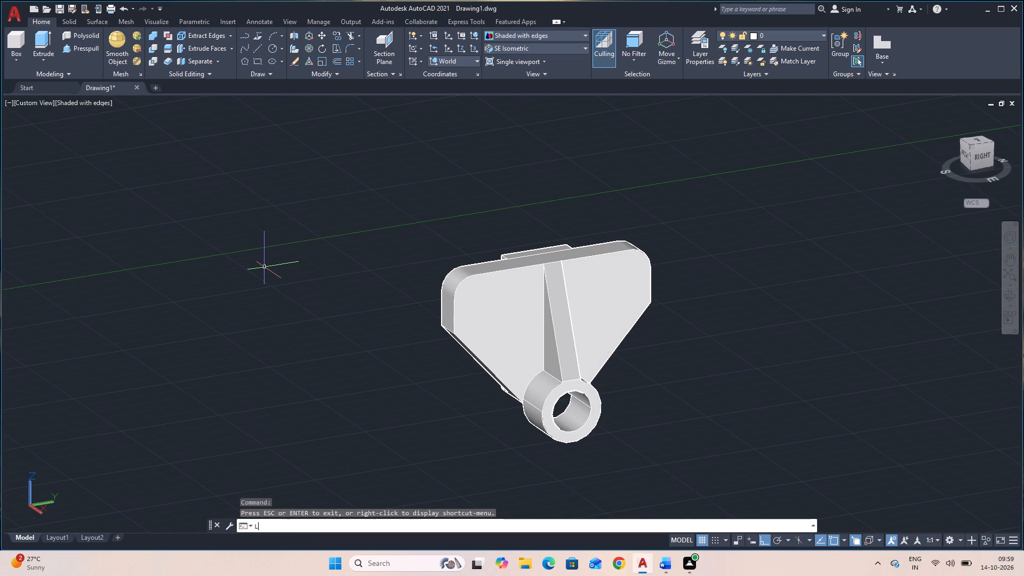
key(space)
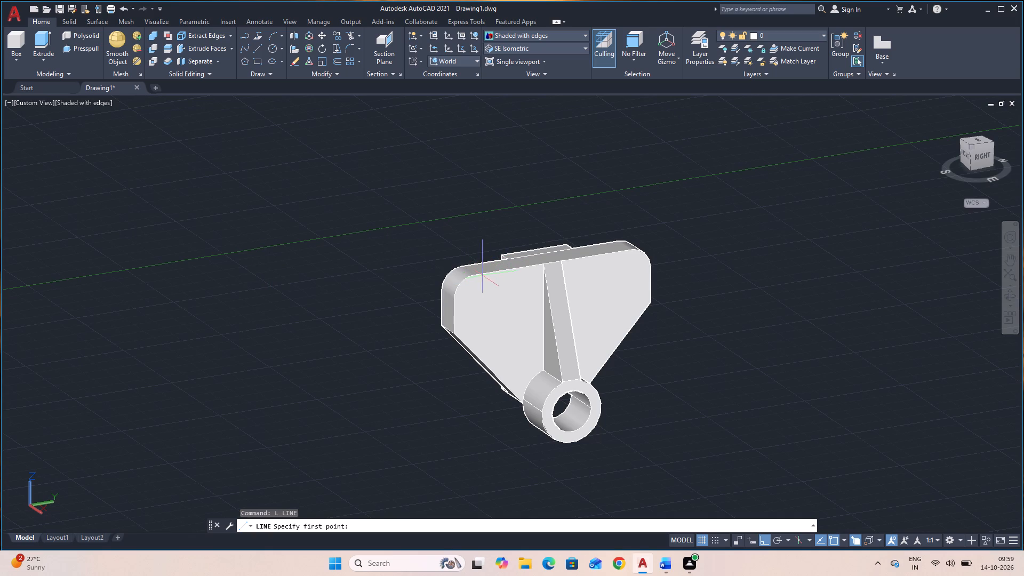
click(479, 276)
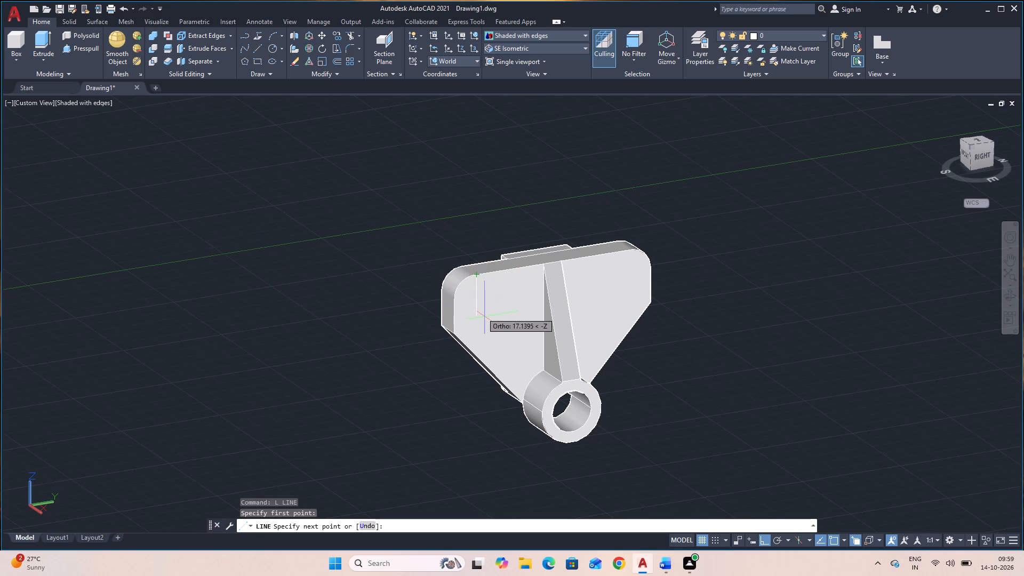
text(20)
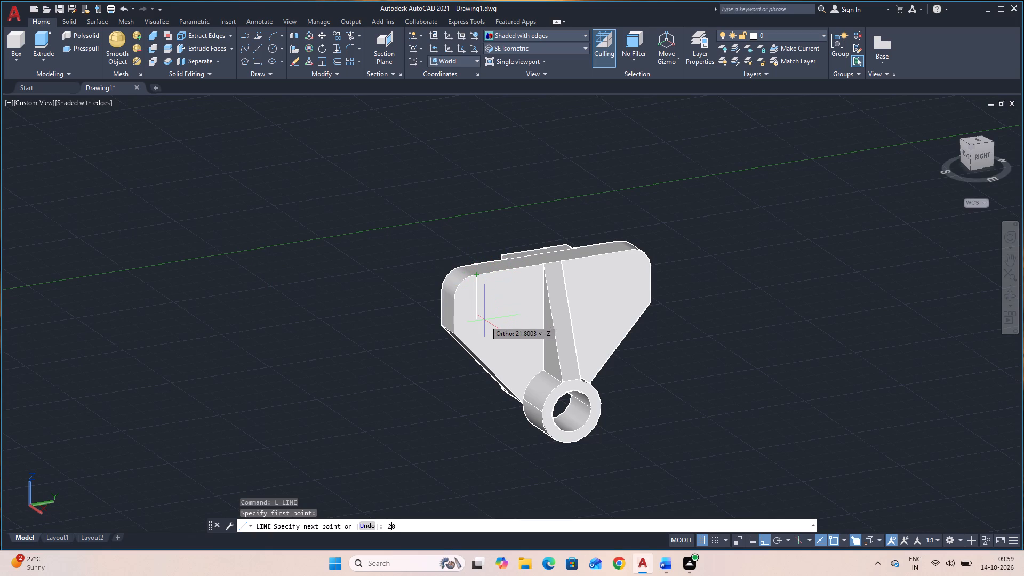
key(Return)
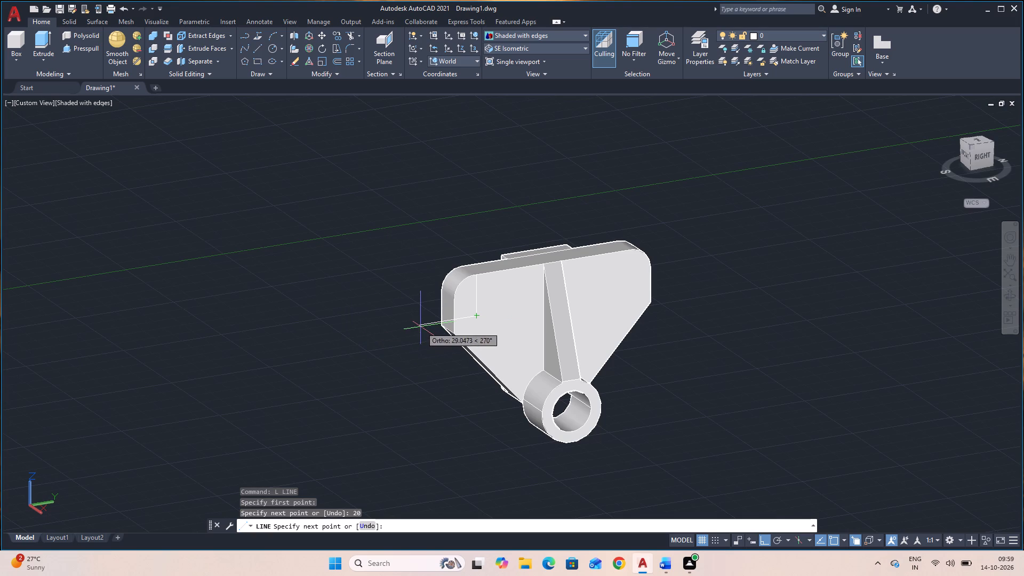
key(Escape)
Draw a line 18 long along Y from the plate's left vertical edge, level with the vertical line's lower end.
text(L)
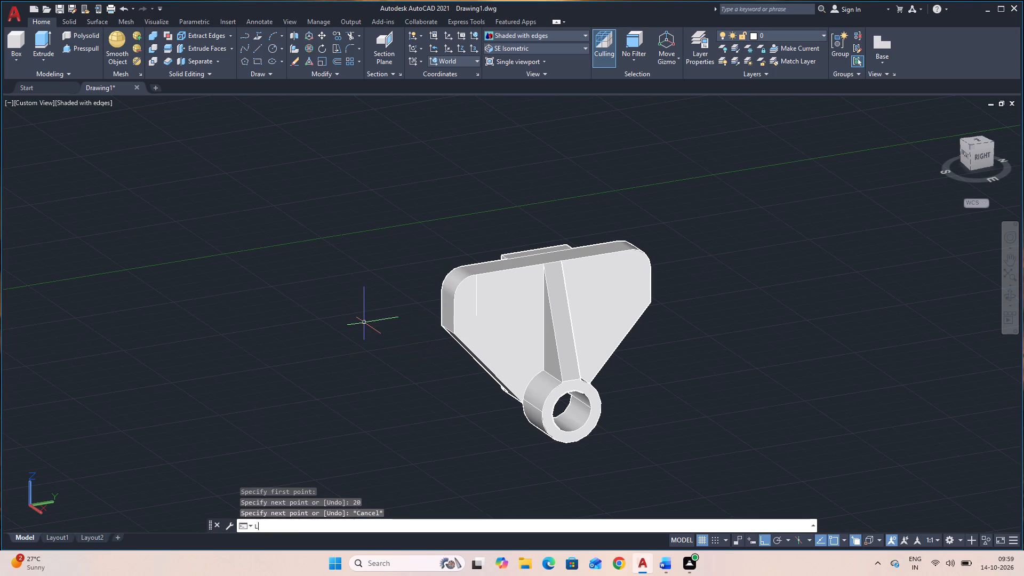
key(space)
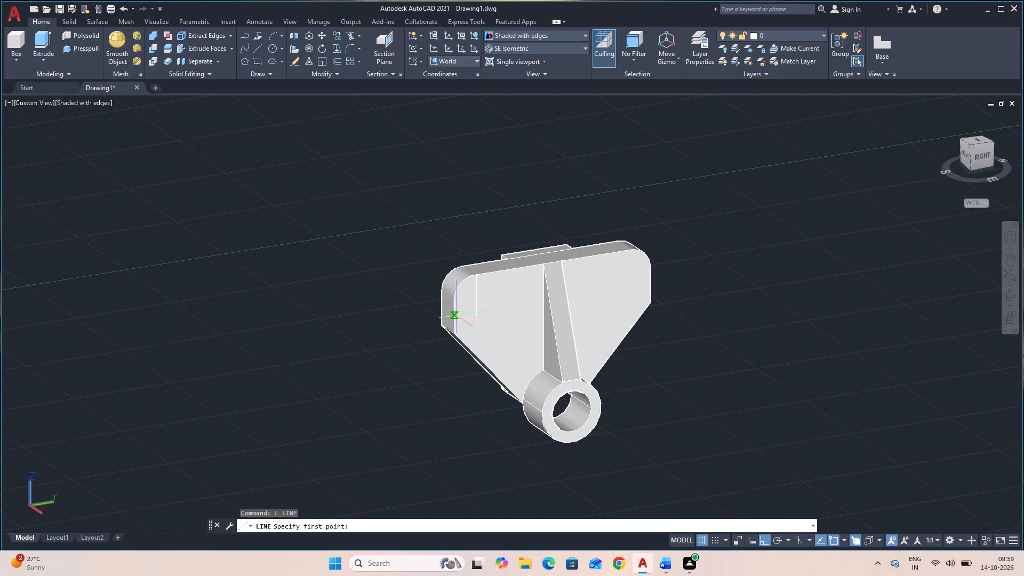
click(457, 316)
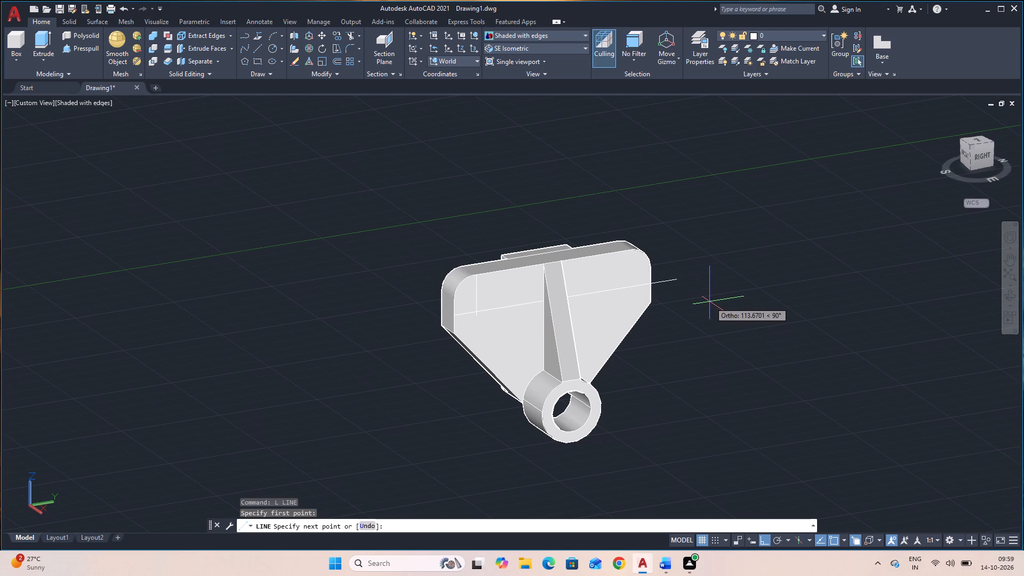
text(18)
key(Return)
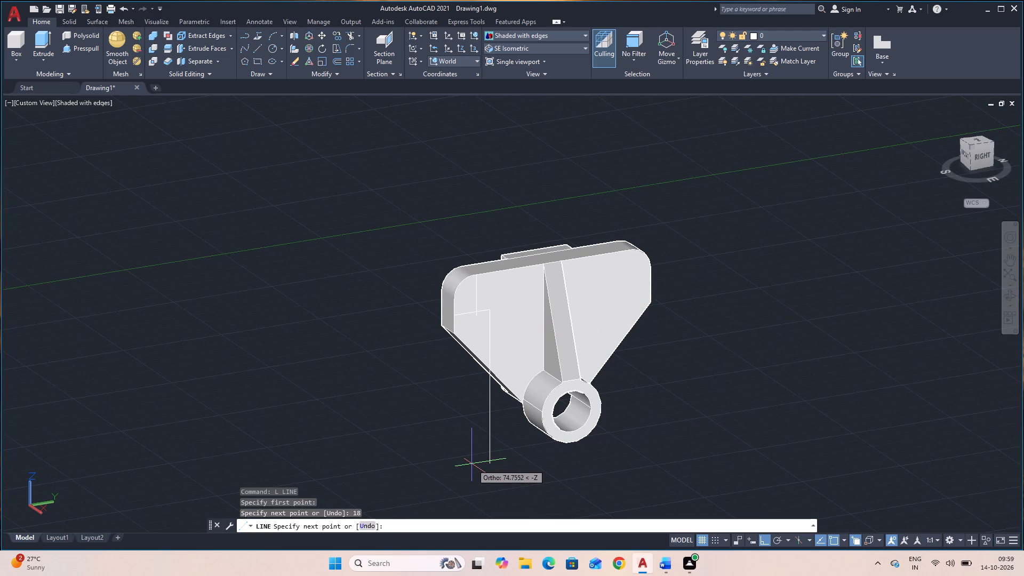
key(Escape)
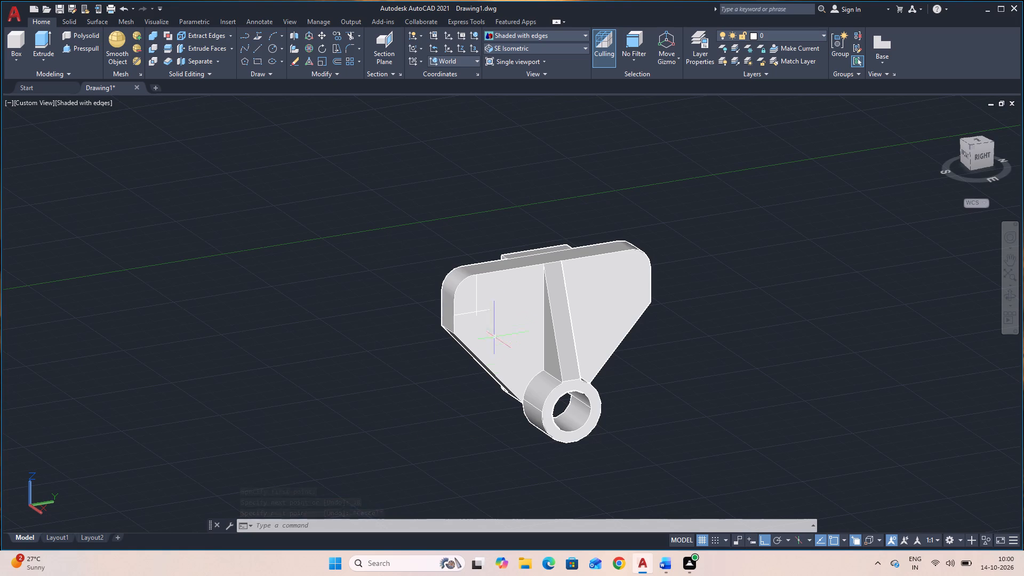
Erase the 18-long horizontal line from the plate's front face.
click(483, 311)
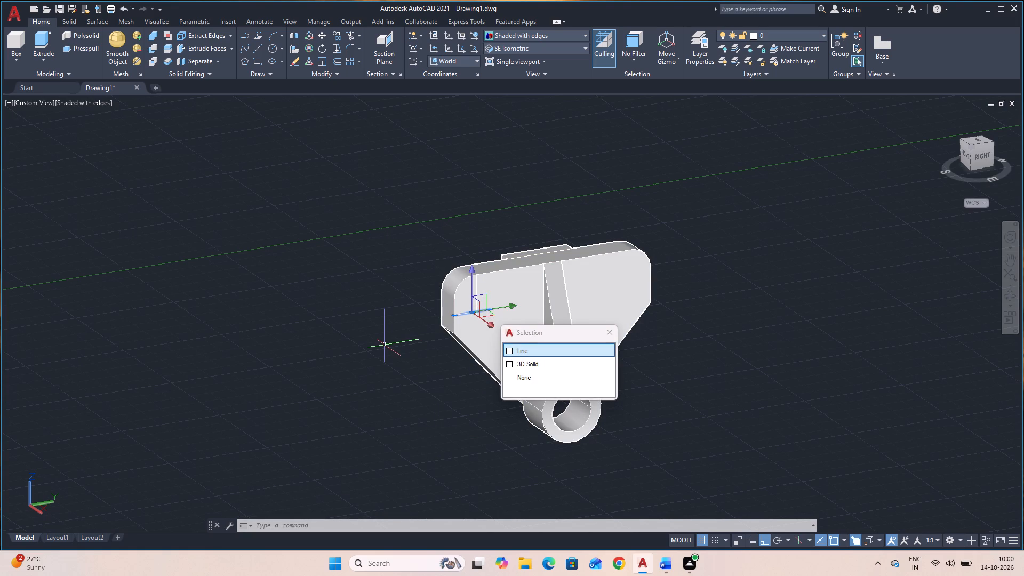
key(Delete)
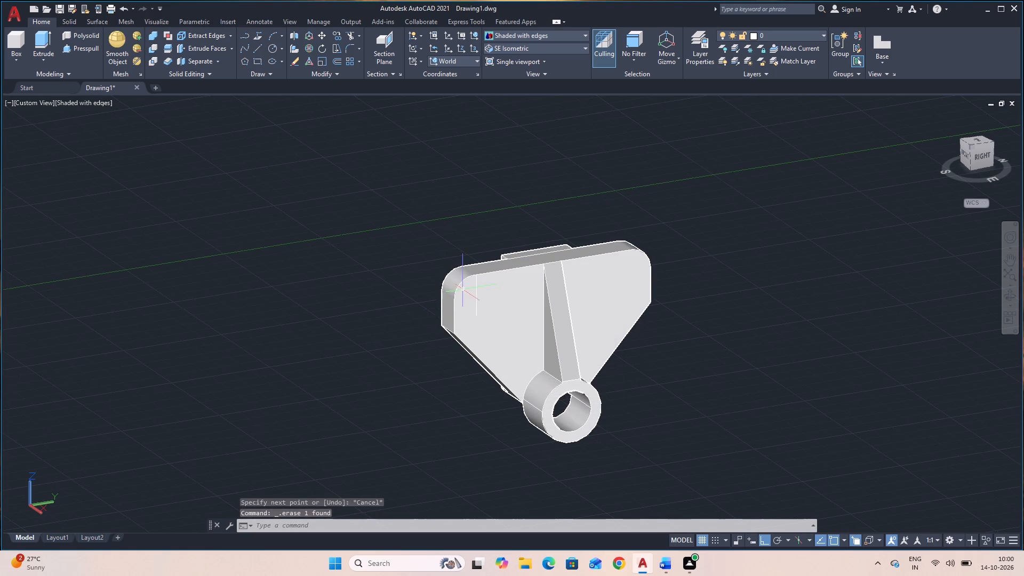
Erase the remaining 20-long vertical construction line from the plate's front face.
click(477, 303)
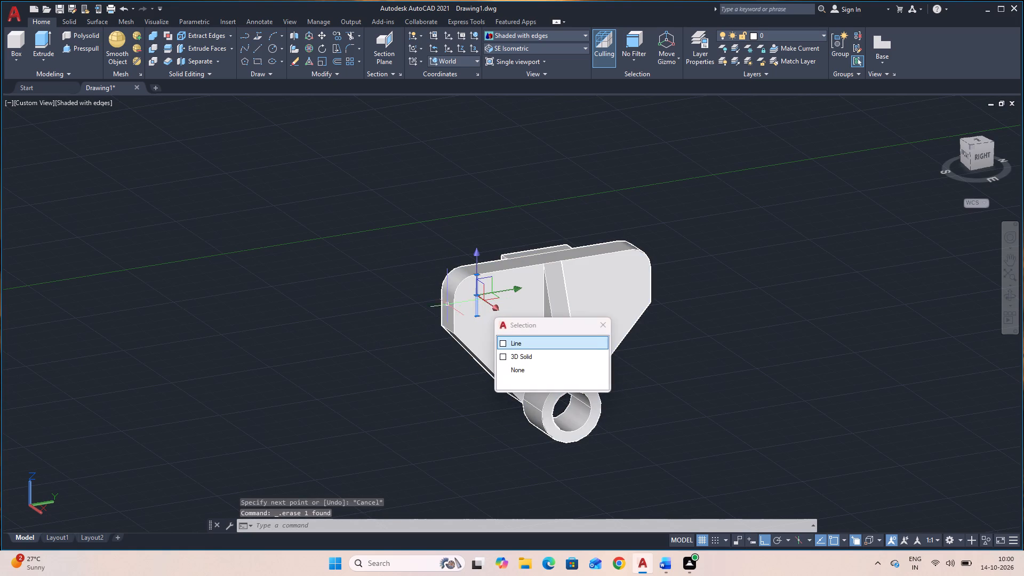
key(Delete)
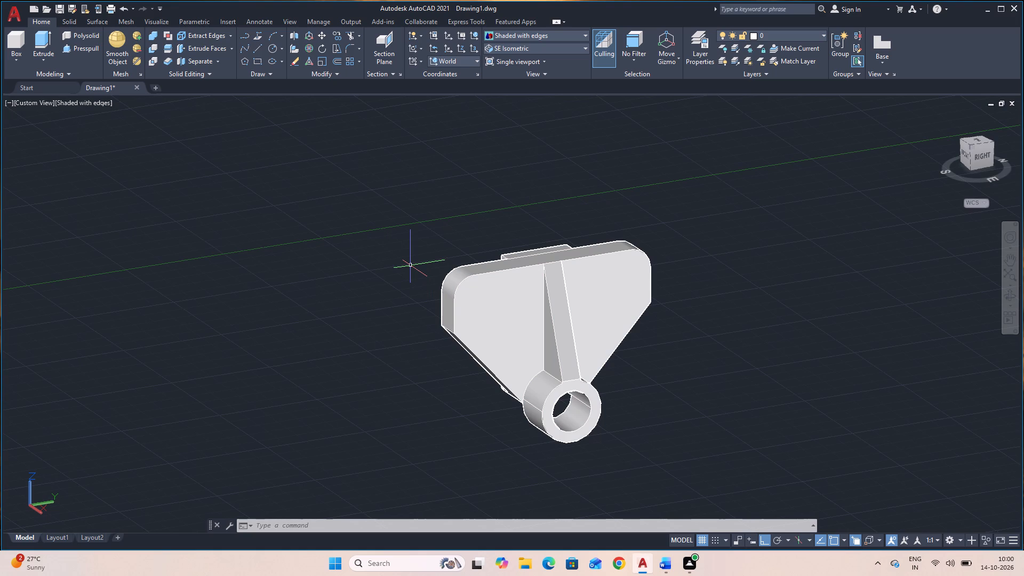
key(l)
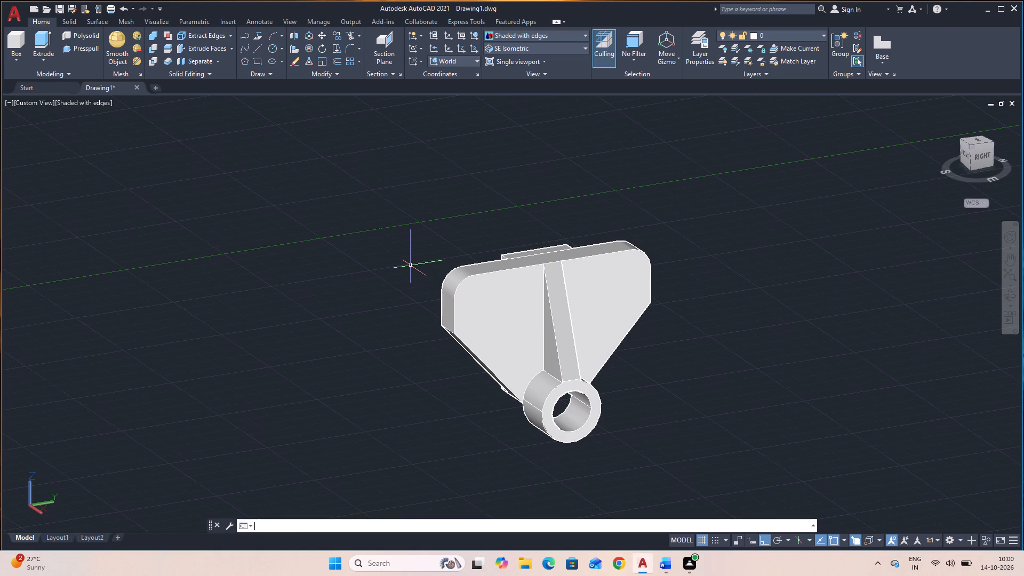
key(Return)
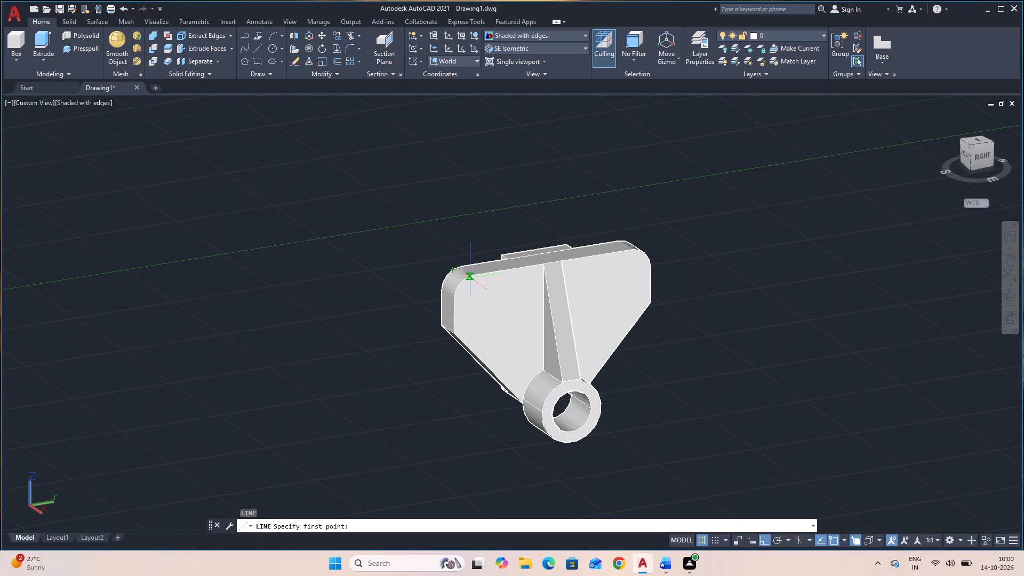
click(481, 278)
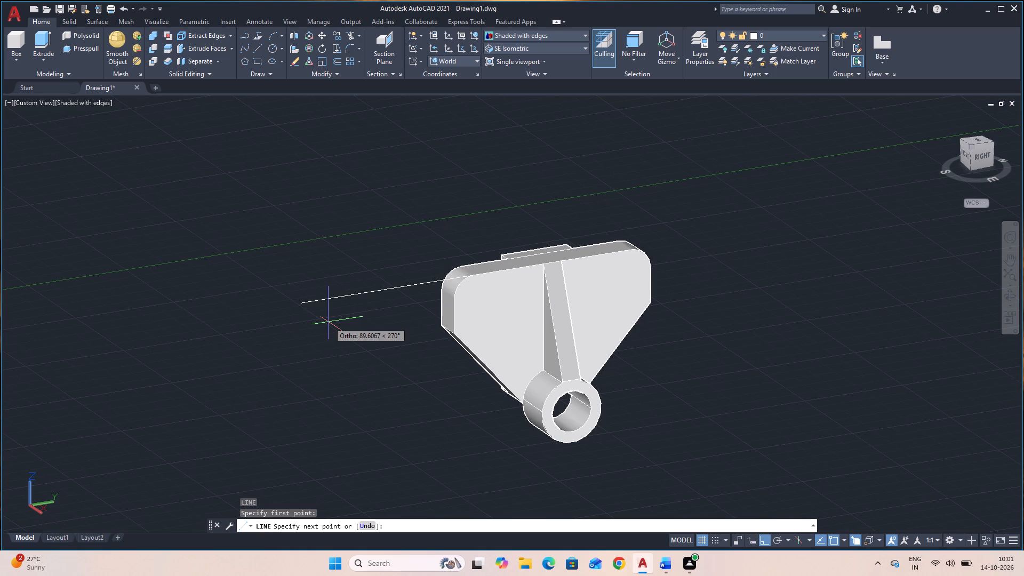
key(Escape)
Draw connected lines from the rib's top-edge midpoint: 50 along negative Y, 20 straight down, 18 along positive Y, and 82 further along Y.
text(L)
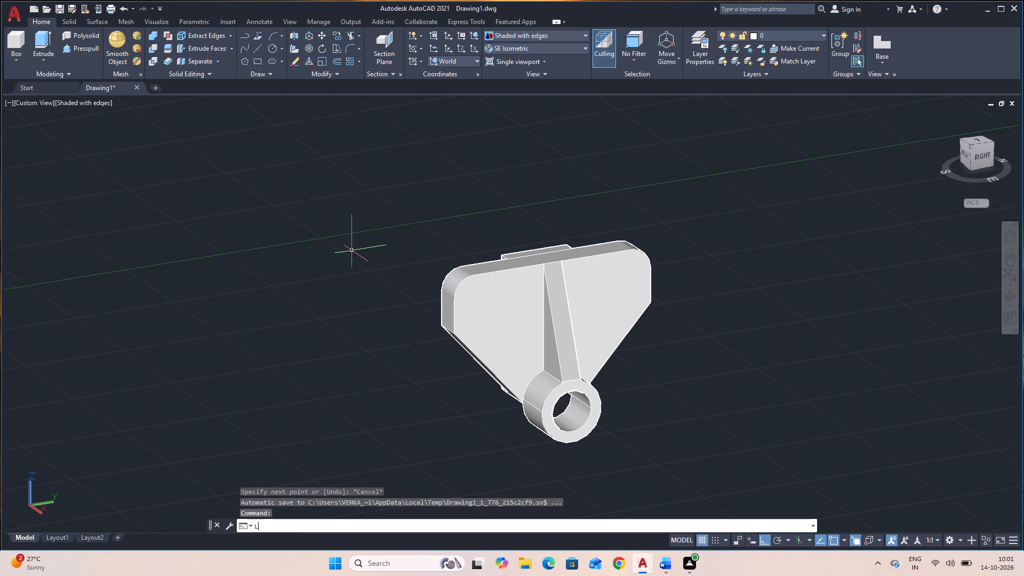
key(space)
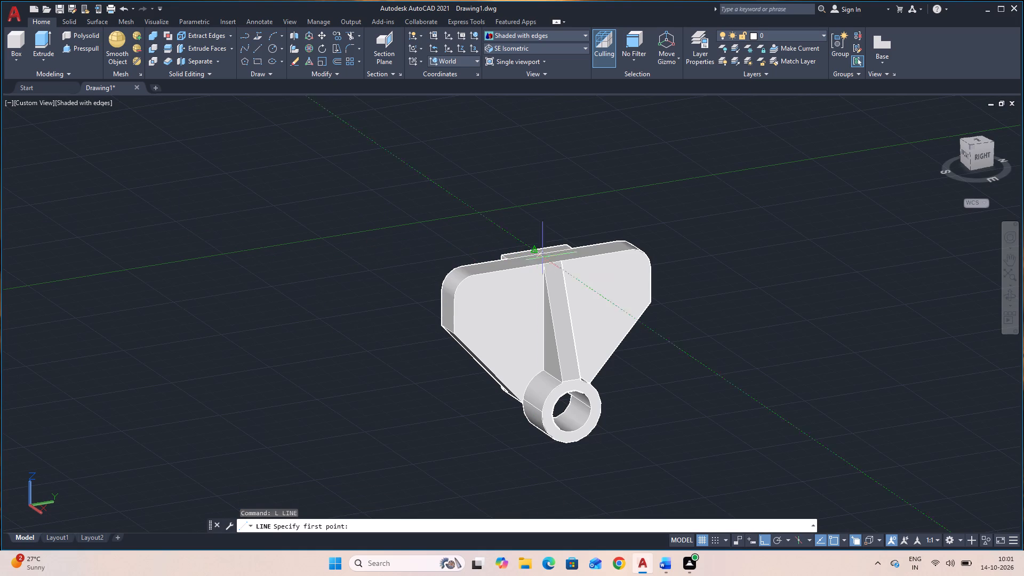
click(553, 263)
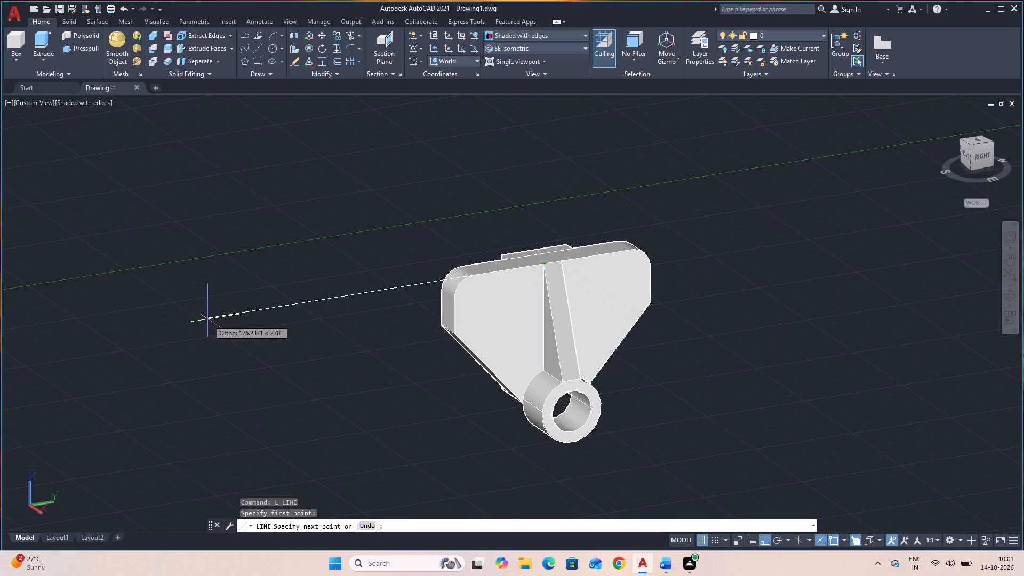
text(50)
key(Return)
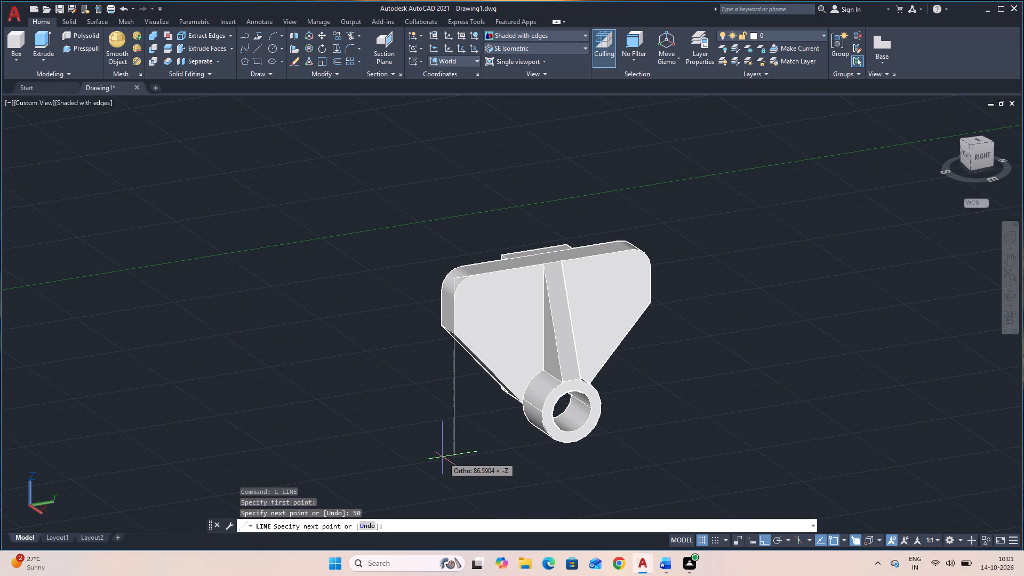
text(20)
key(Return)
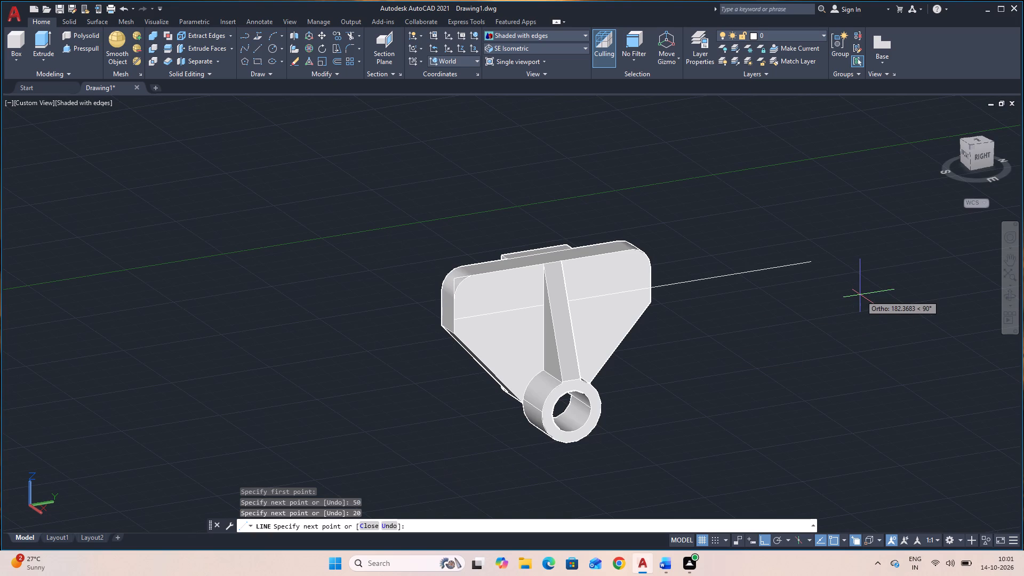
text(18)
key(Return)
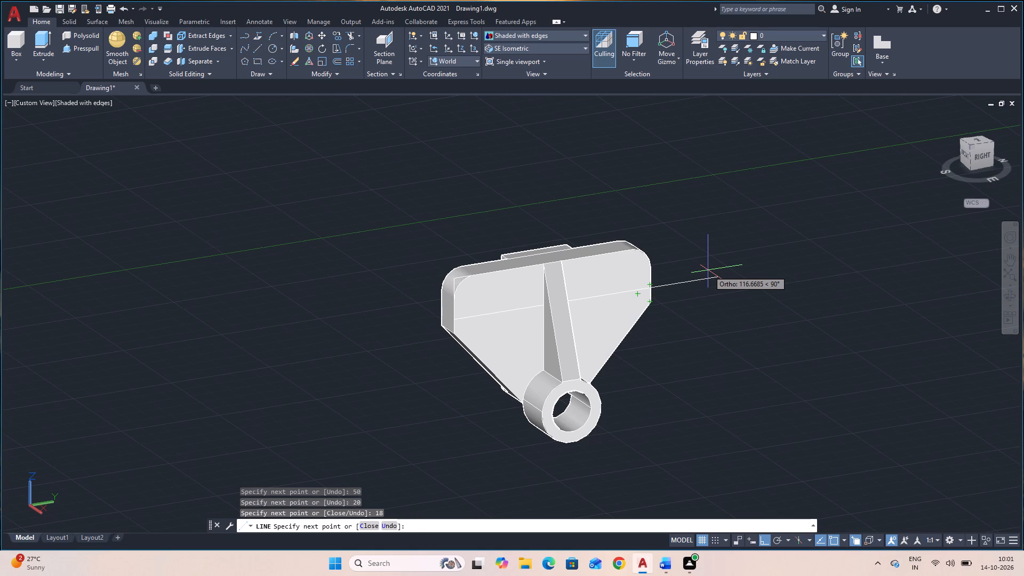
text(82)
key(Return)
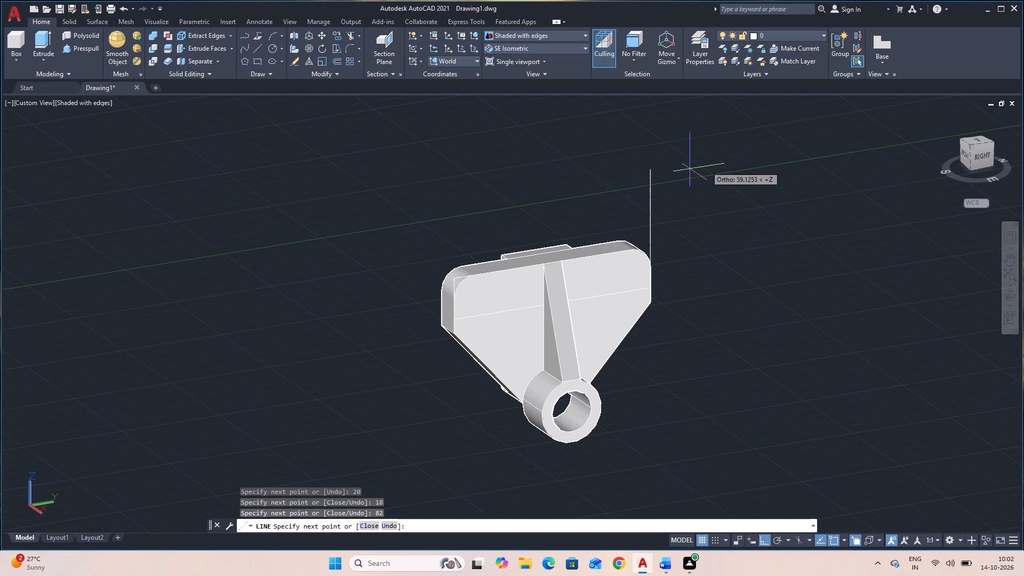
key(Escape)
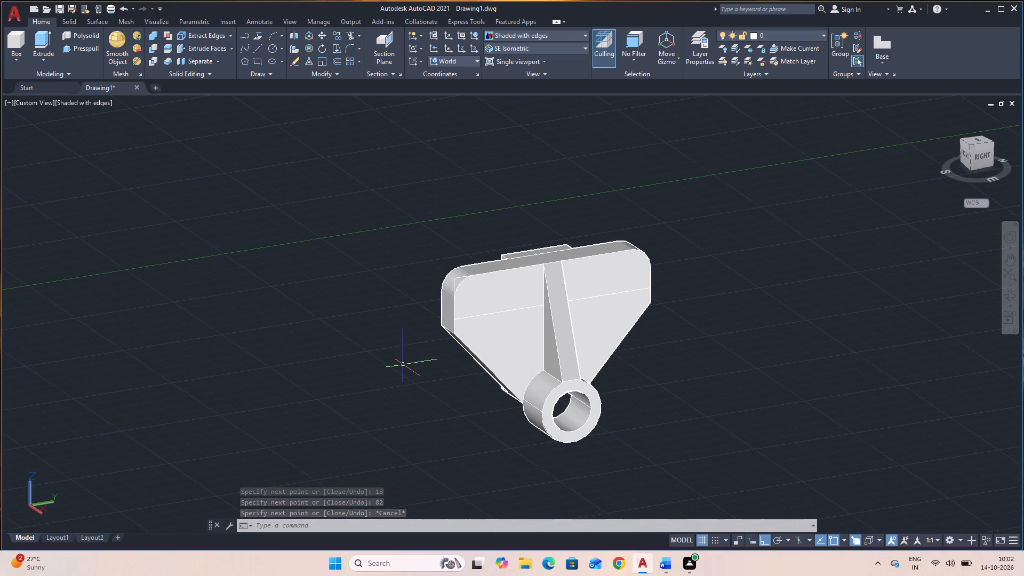
Create a cylinder of radius 6.5 centred at the end of the 18-long line, with its axis endpoint at distance -13 along X.
click(15, 55)
click(23, 102)
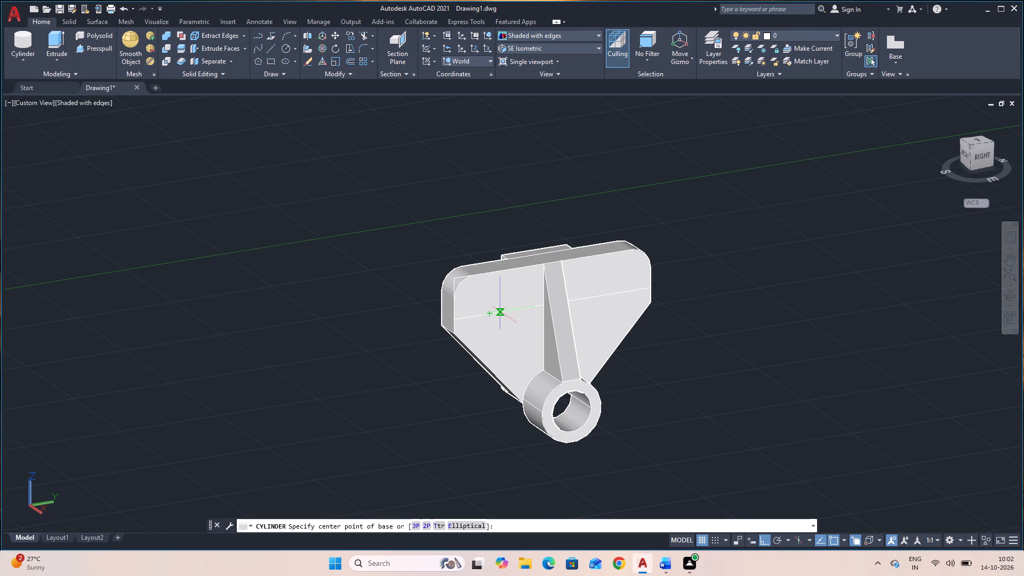
click(492, 313)
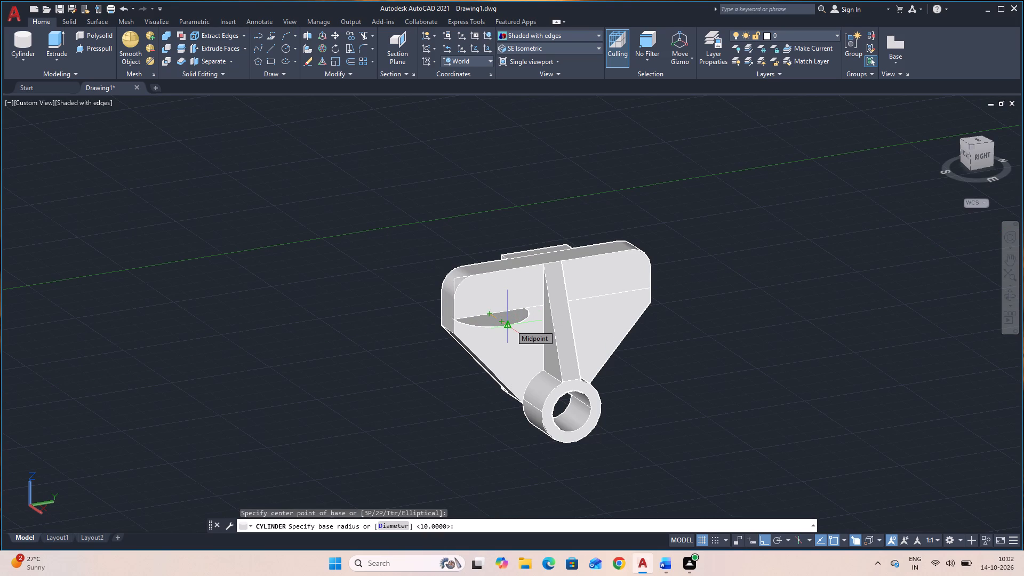
text(6.5)
key(Return)
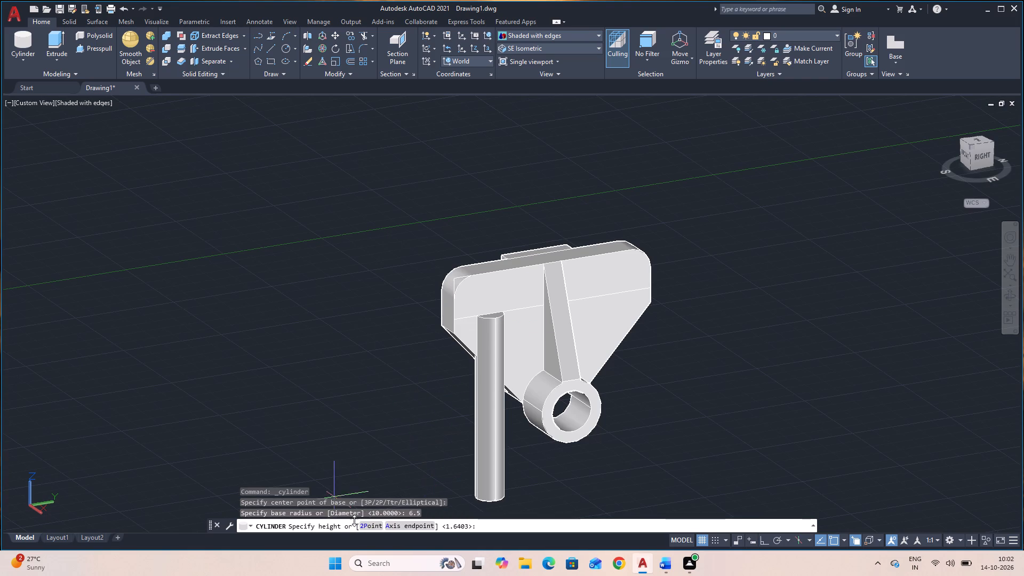
click(403, 524)
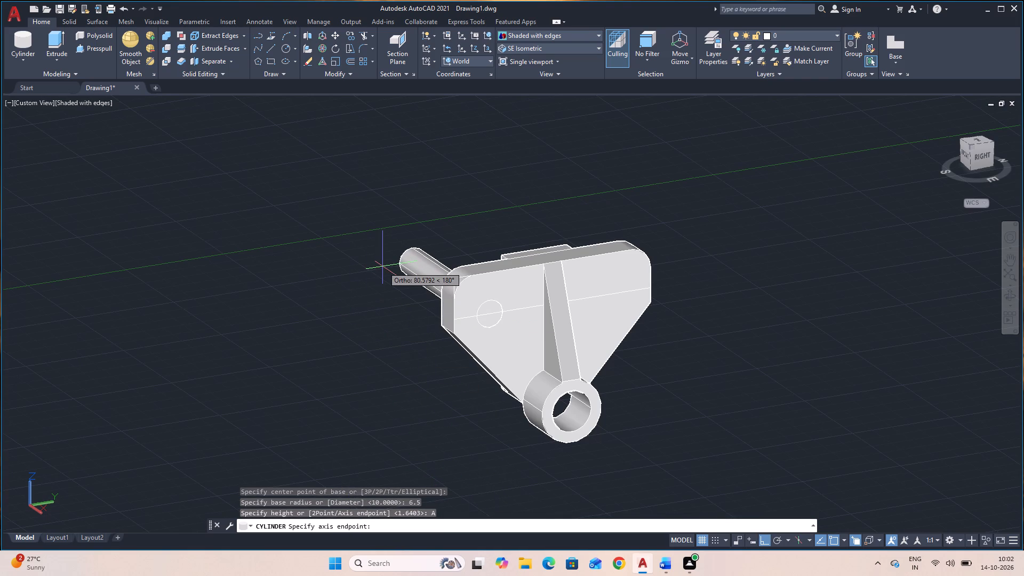
key(minus)
text(13)
key(Return)
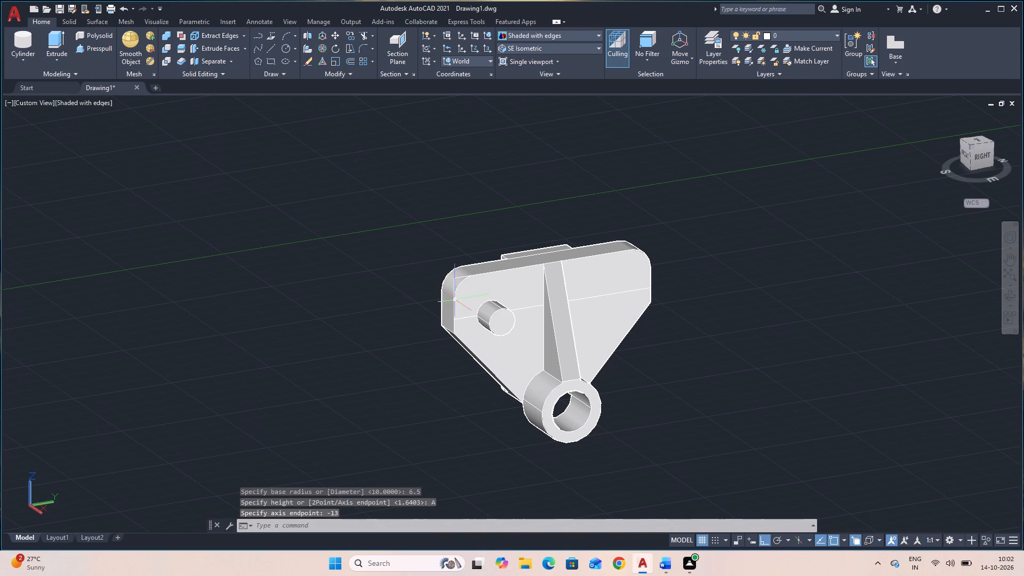
Move the cylinder 13 along negative X, back into the plate, using its front-face centre as base point.
click(501, 324)
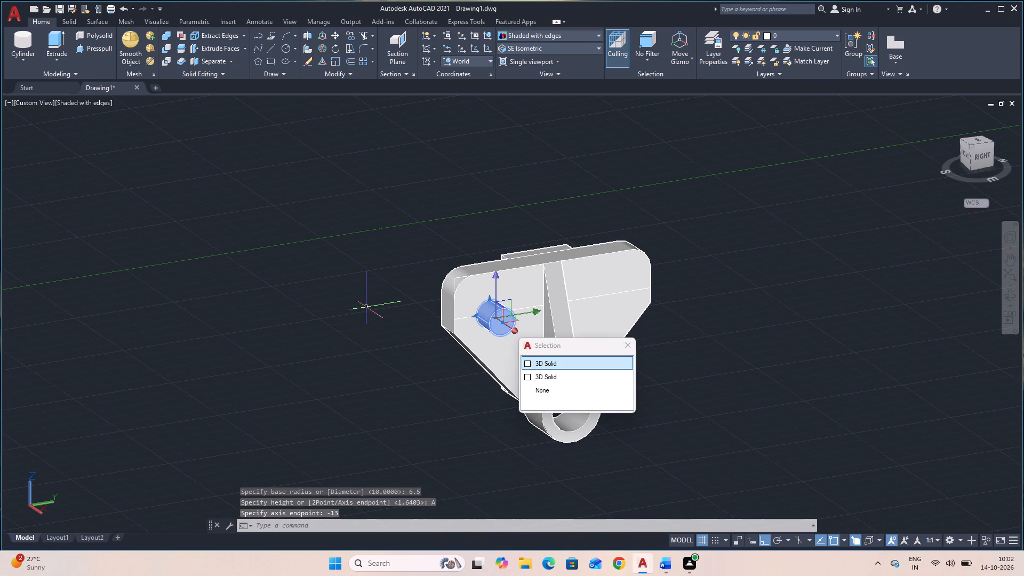
text(M)
key(space)
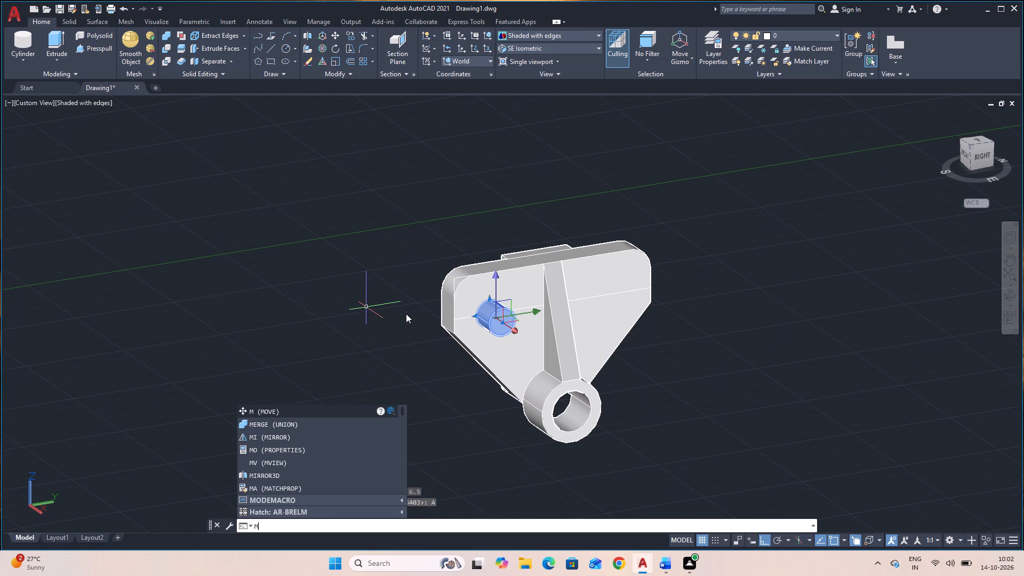
key(space)
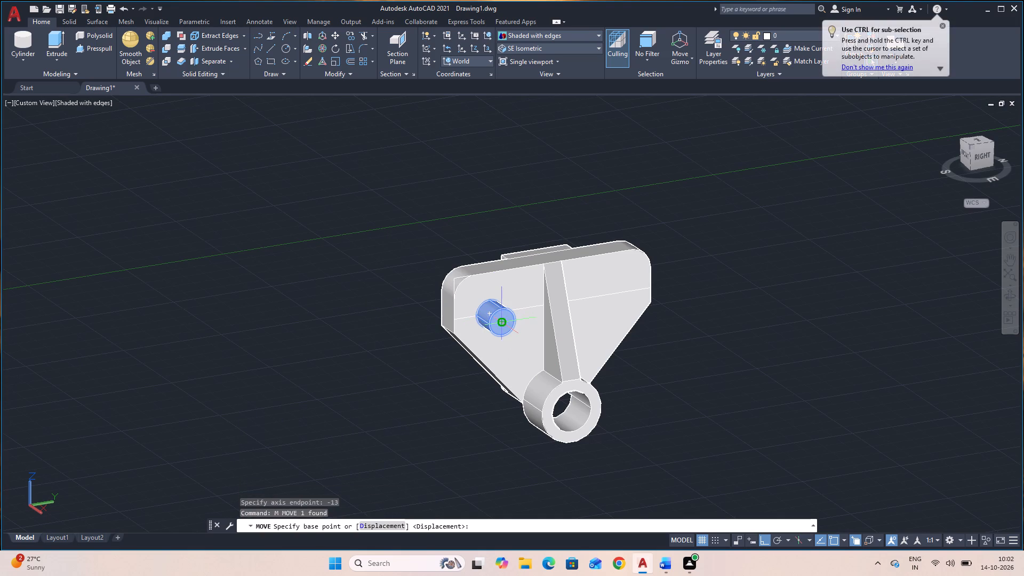
click(504, 326)
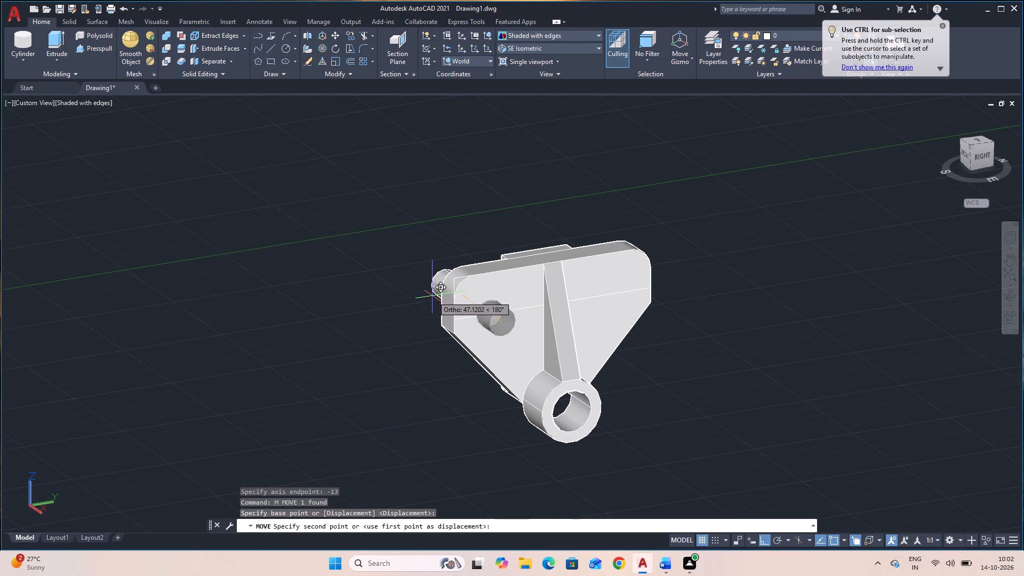
text(13)
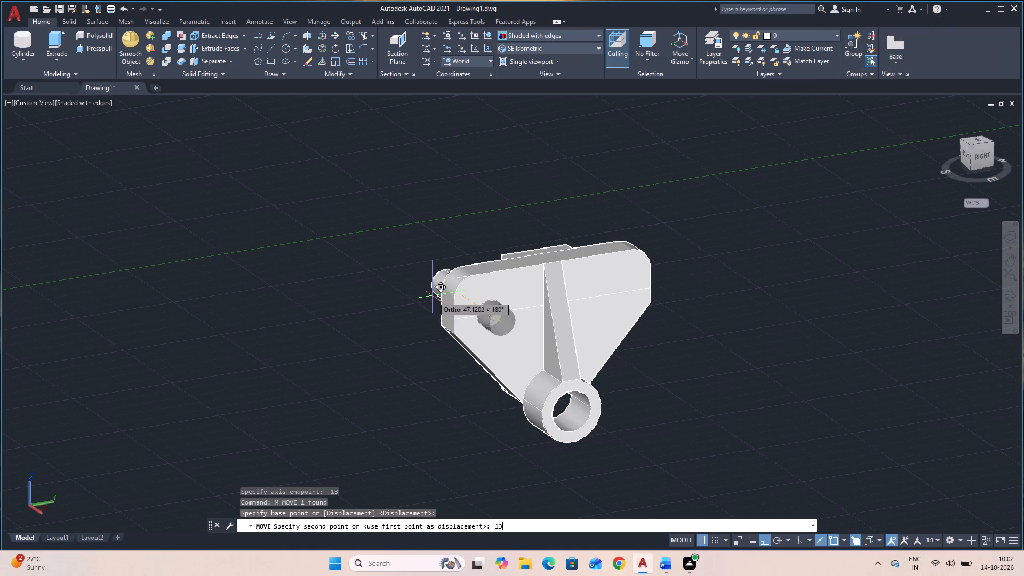
key(Return)
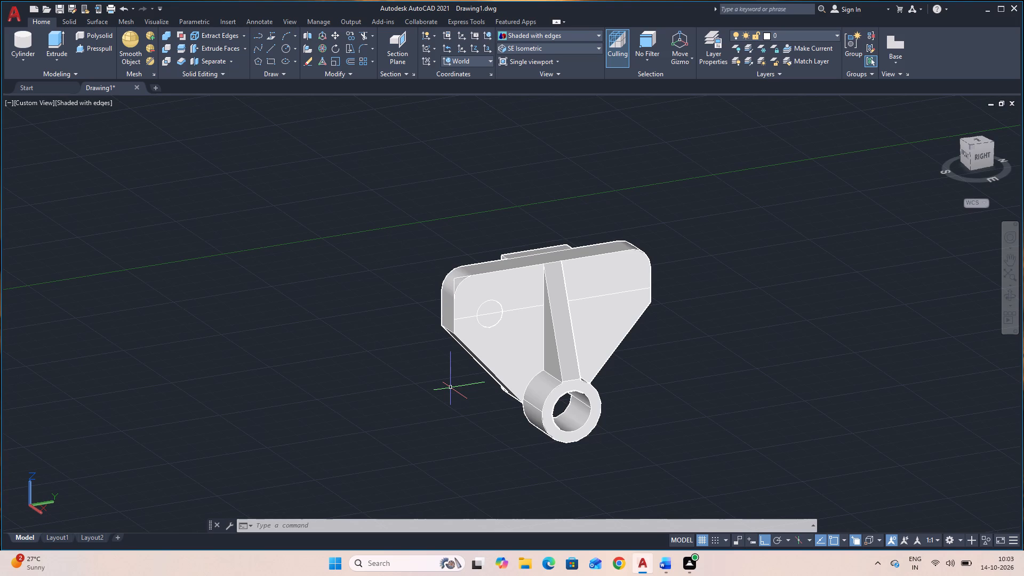
Create a second cylinder of radius 6.5, centred 64 along Y from the first cylinder's centre, with its axis running 13 into the plate.
click(25, 38)
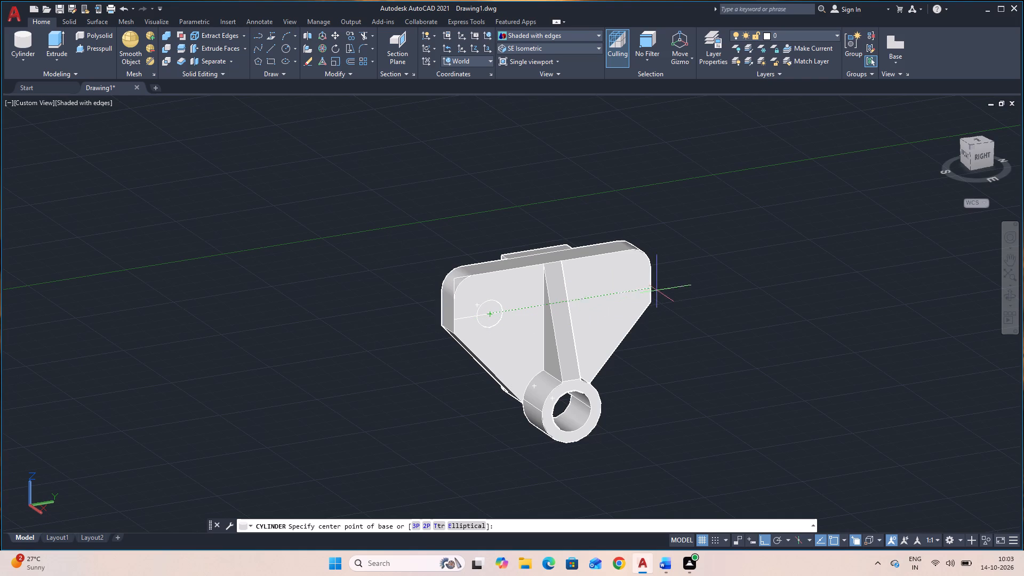
text(64)
key(Return)
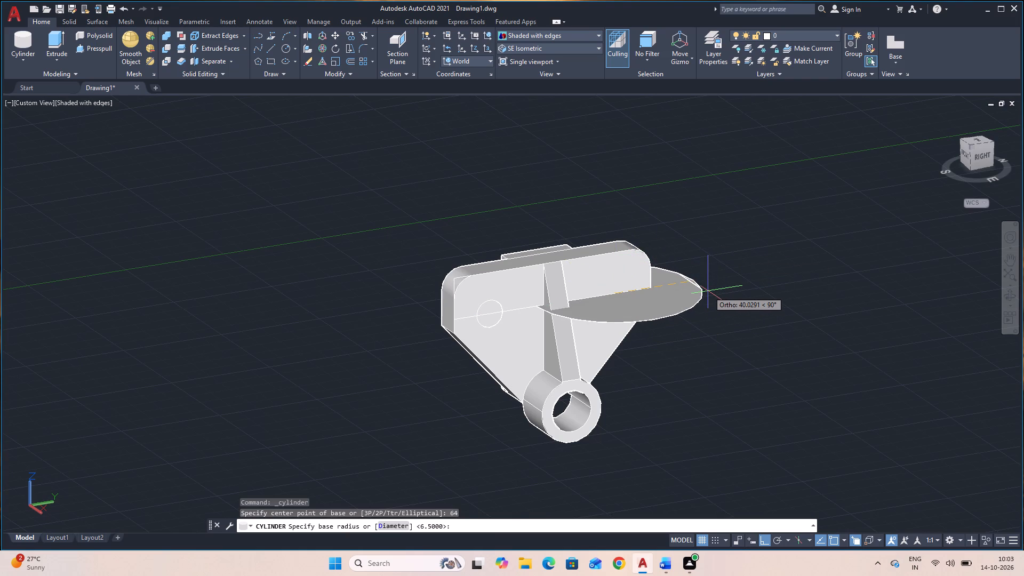
text(6.5)
key(Return)
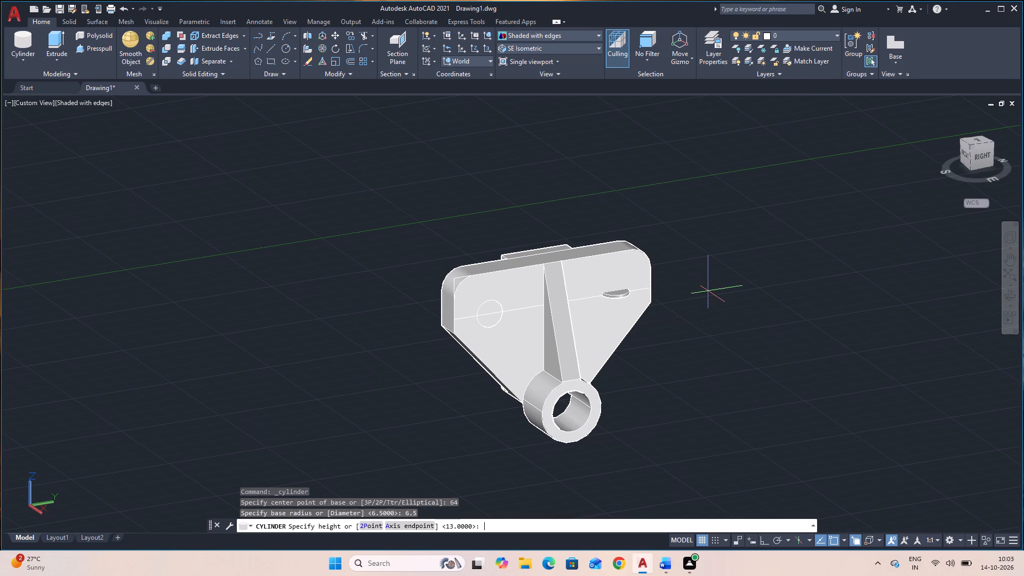
click(411, 526)
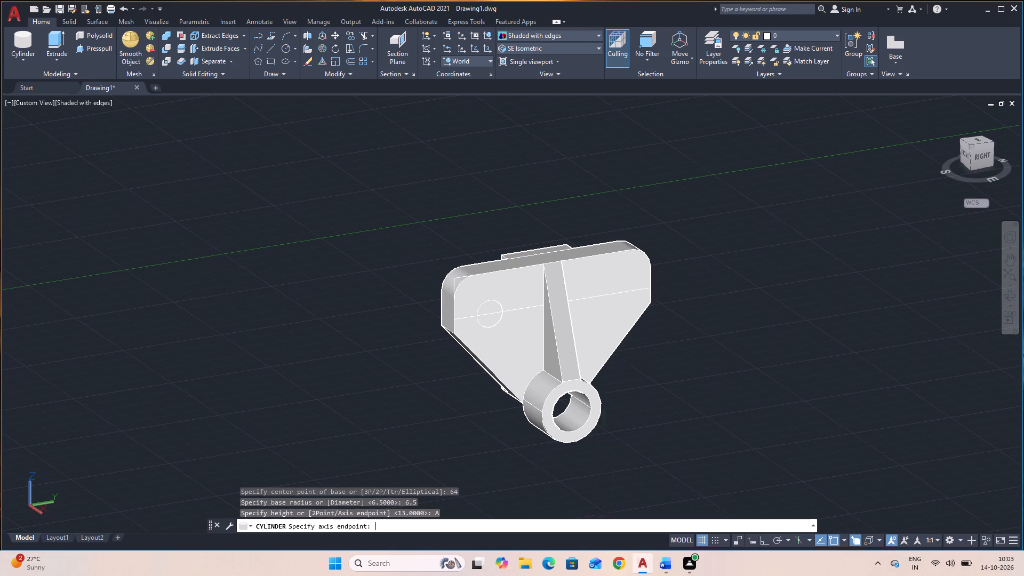
text(13)
key(Return)
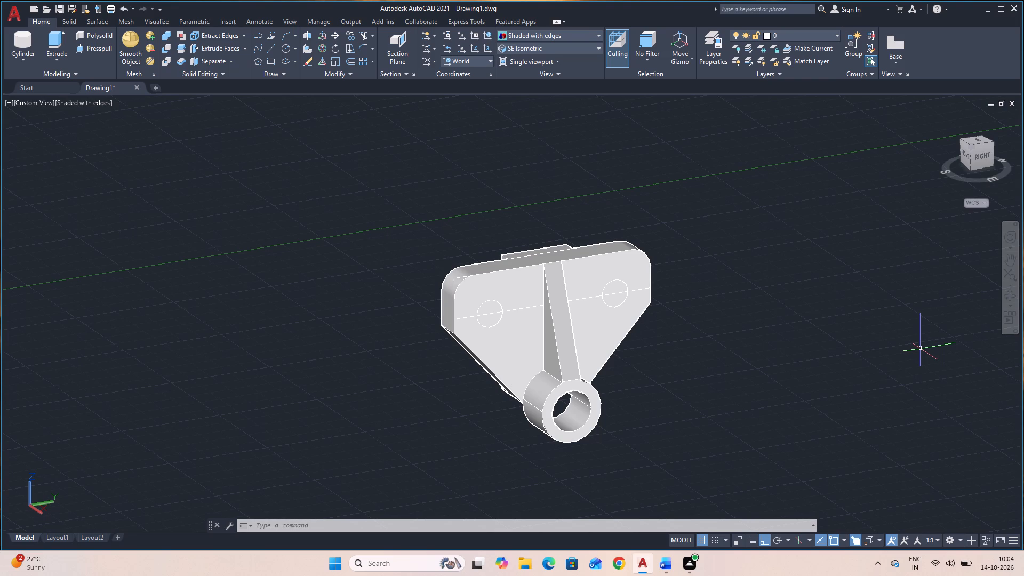
Subtract the two radius-6.5 cylinders from the united bracket solid to cut both holes through the plate.
text(SU)
key(space)
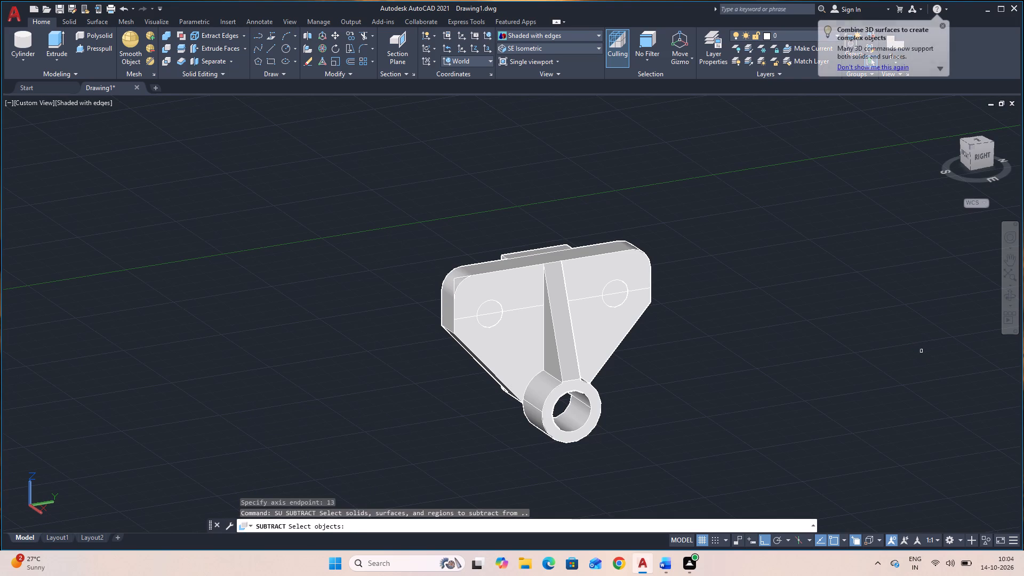
click(513, 362)
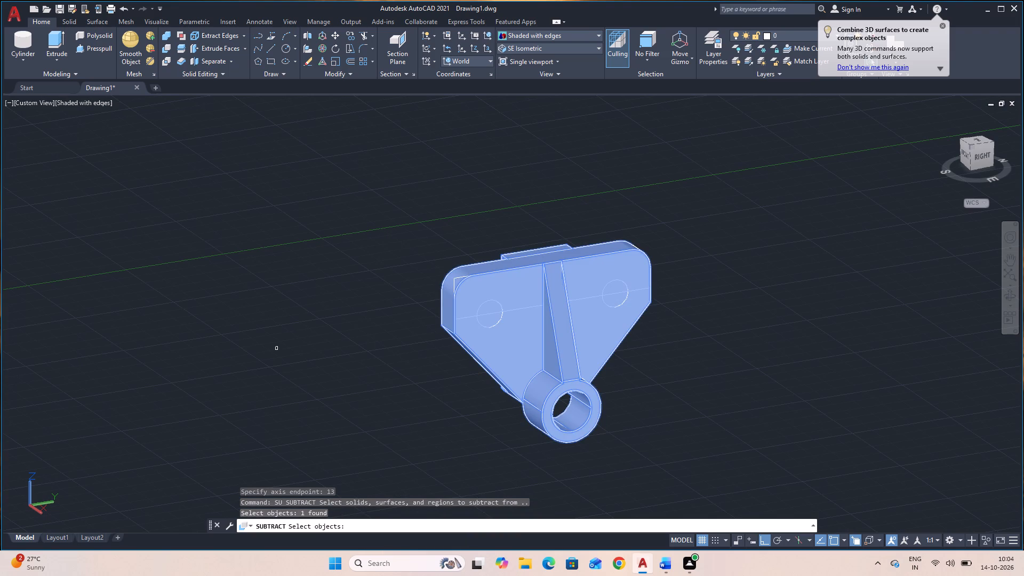
key(Return)
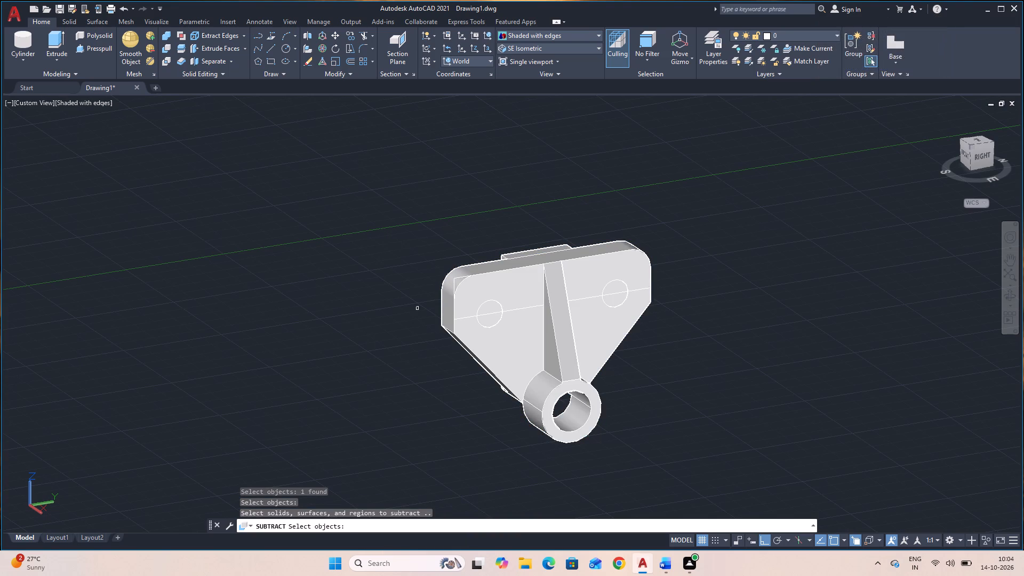
click(493, 308)
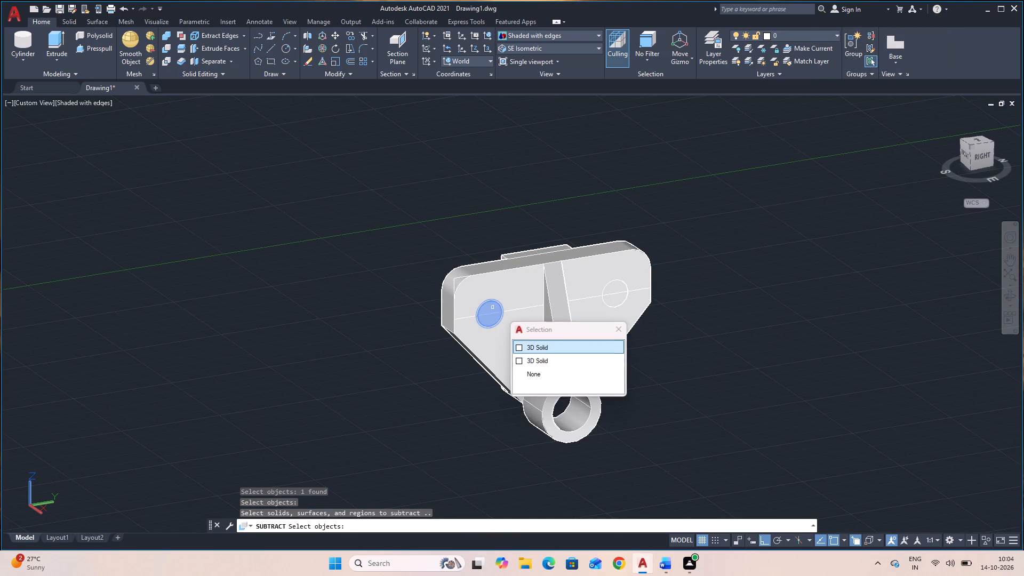
click(618, 290)
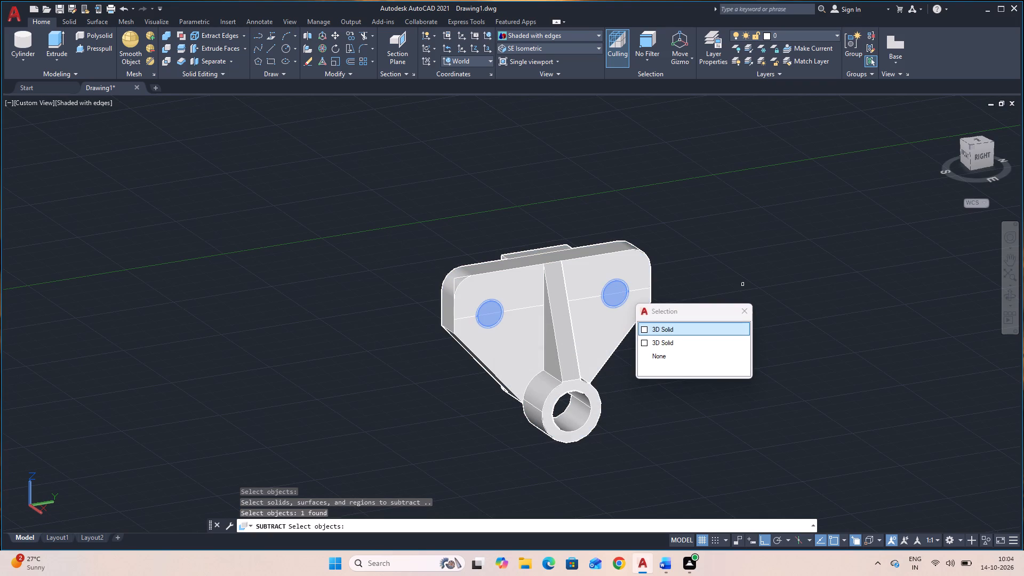
key(Return)
key(Return)
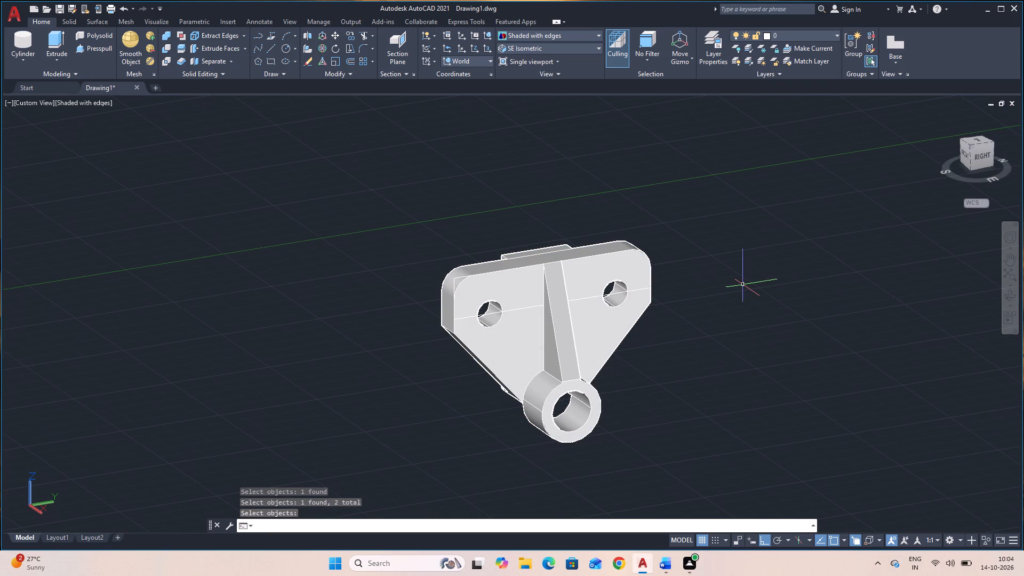
Delete the four leftover construction lines on the plate's front face and along its top edge.
click(607, 295)
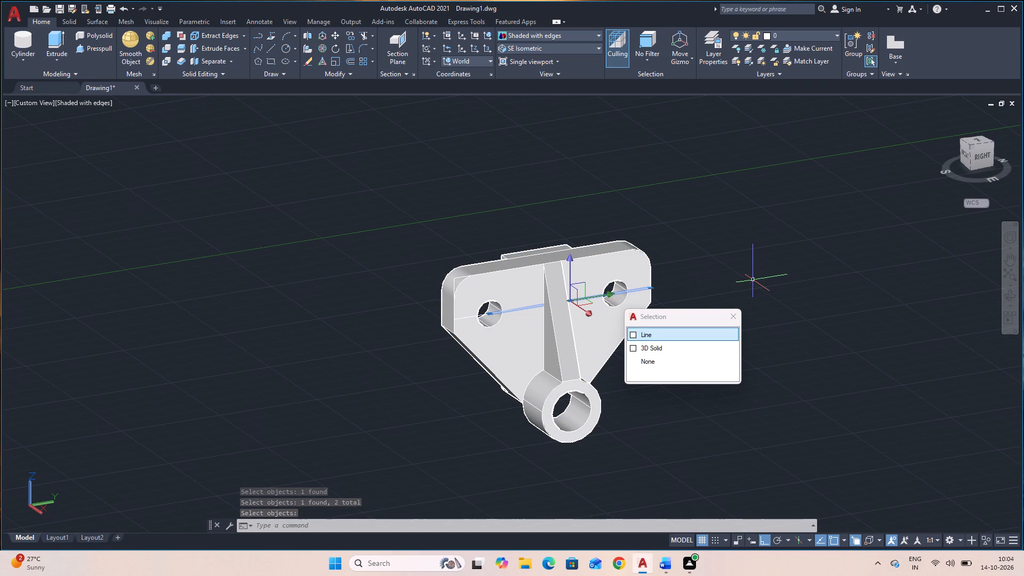
key(Delete)
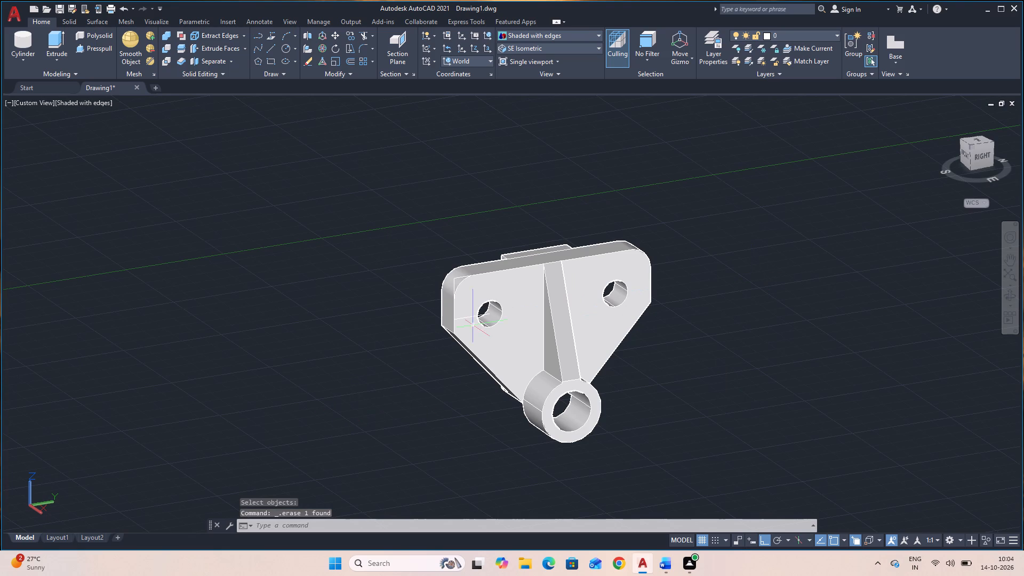
click(487, 317)
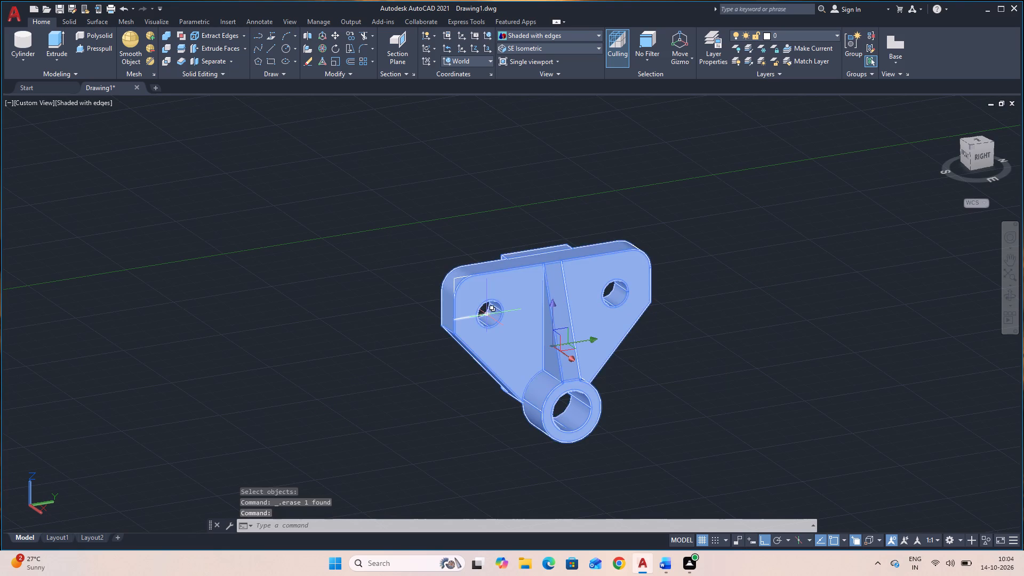
click(487, 314)
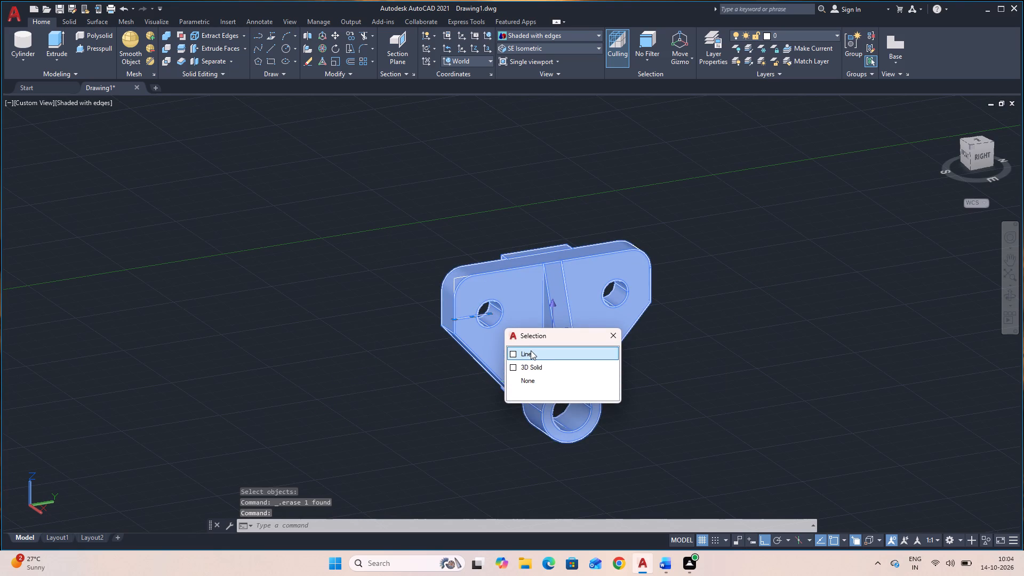
click(531, 350)
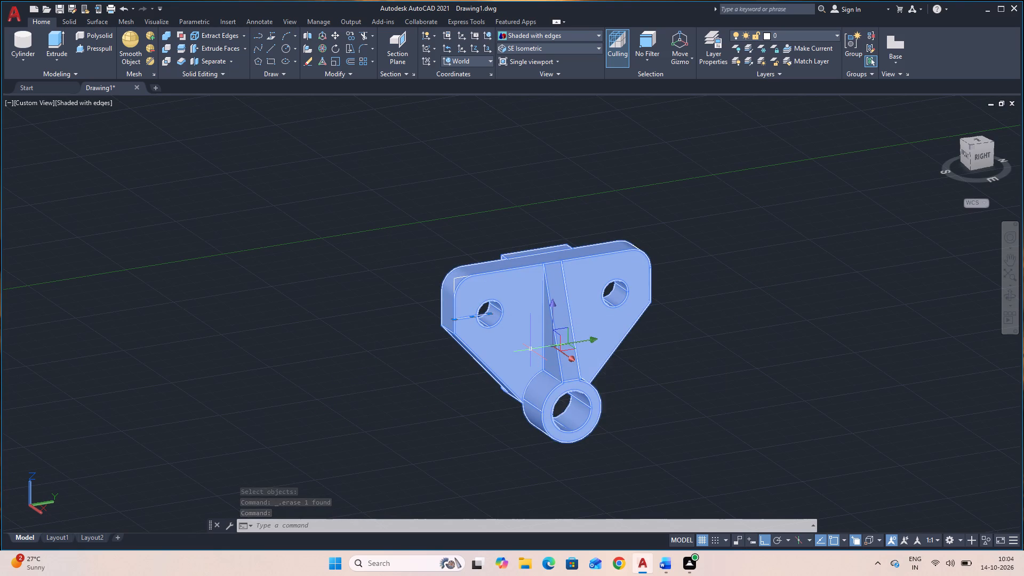
shift+right_click(522, 350)
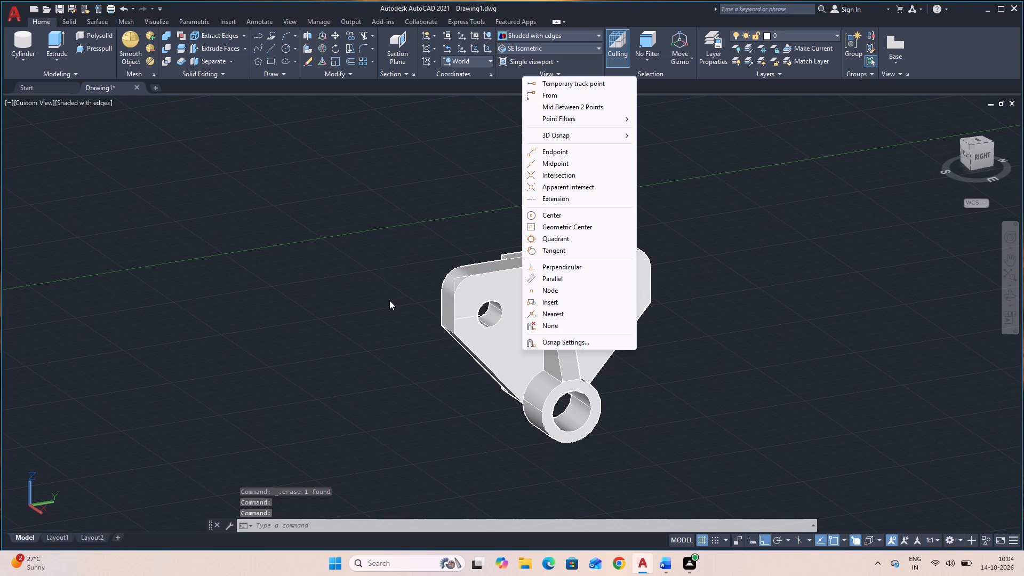
key(Escape)
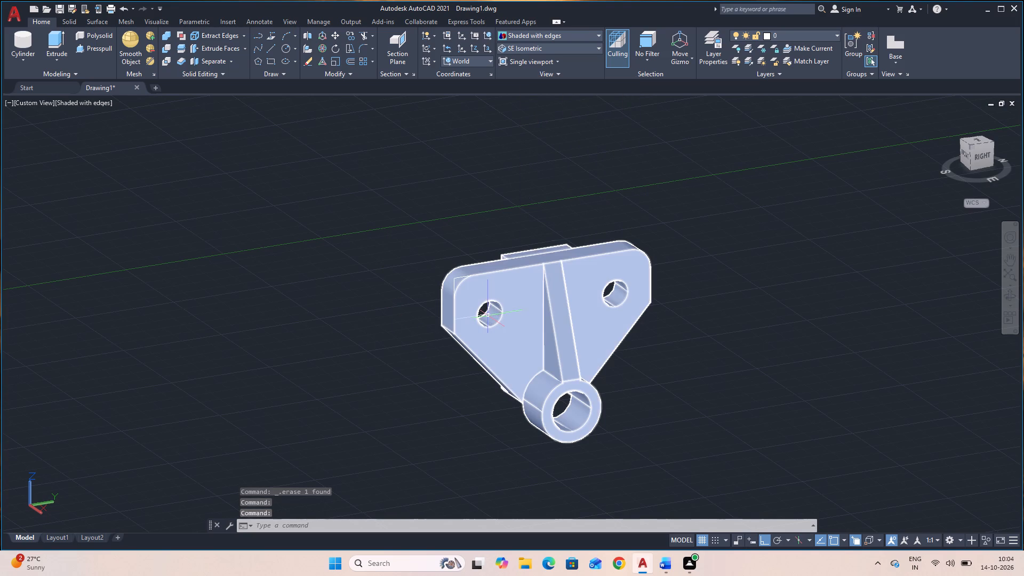
click(487, 315)
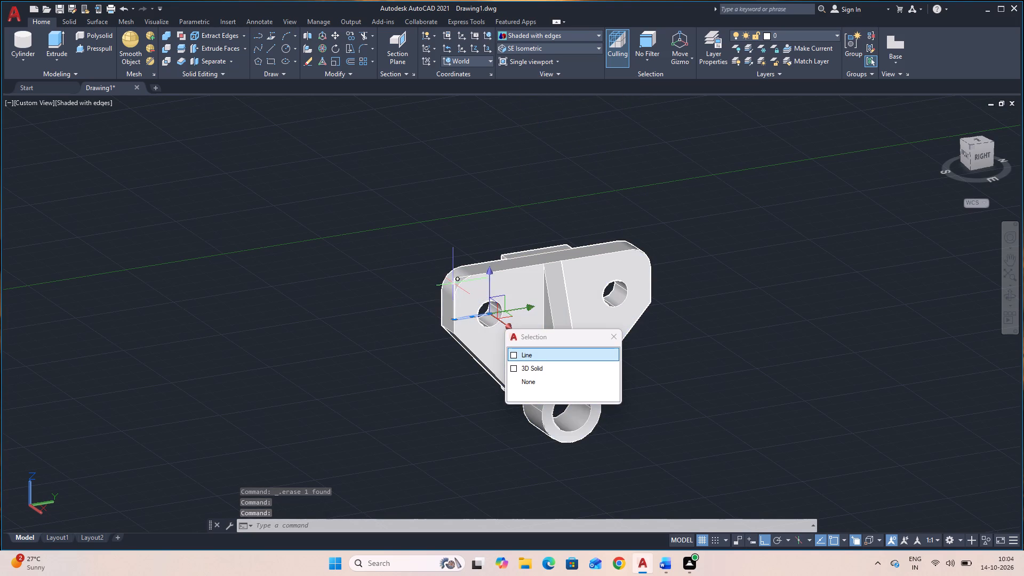
click(455, 283)
click(460, 277)
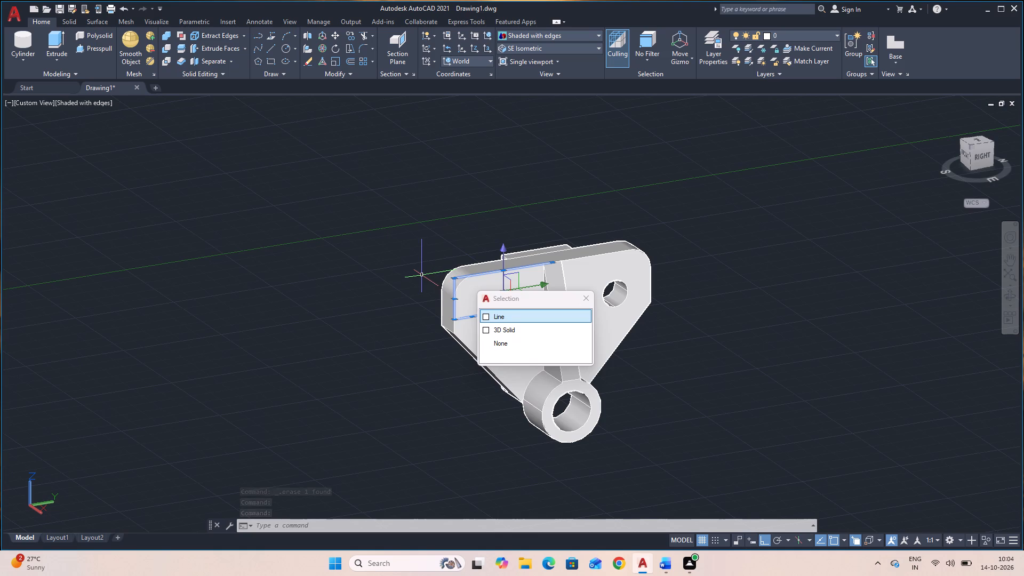
key(Delete)
key(Escape)
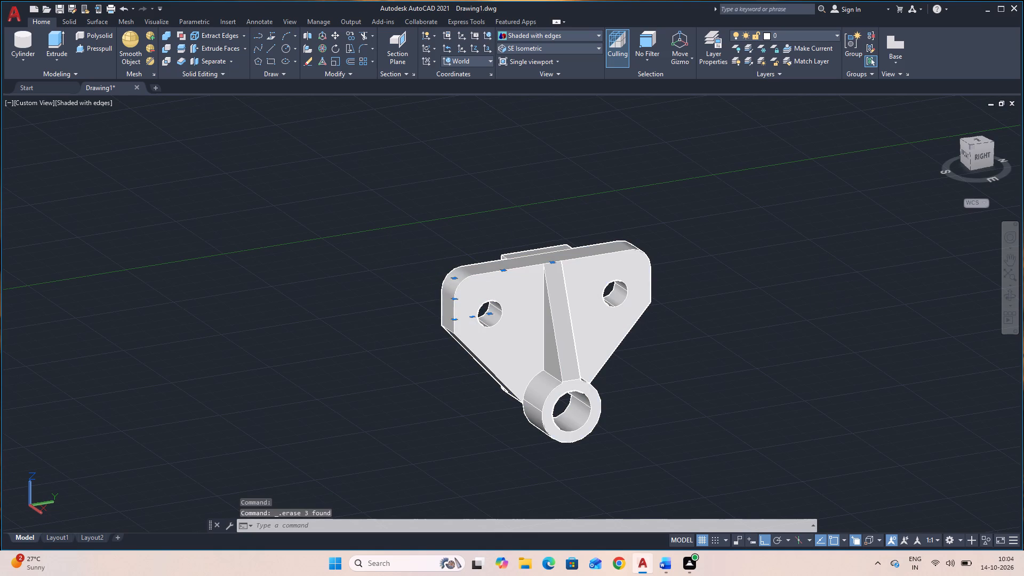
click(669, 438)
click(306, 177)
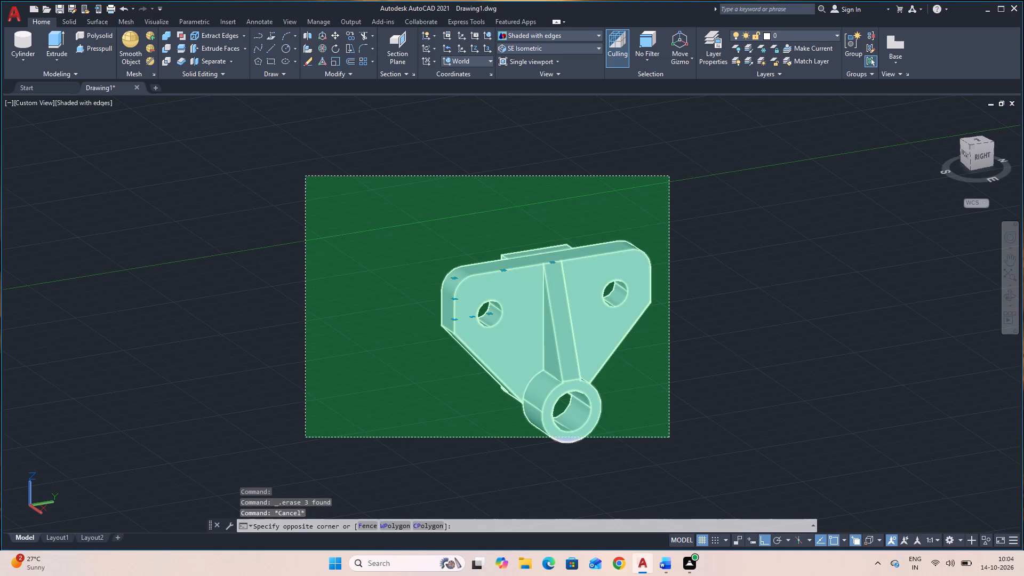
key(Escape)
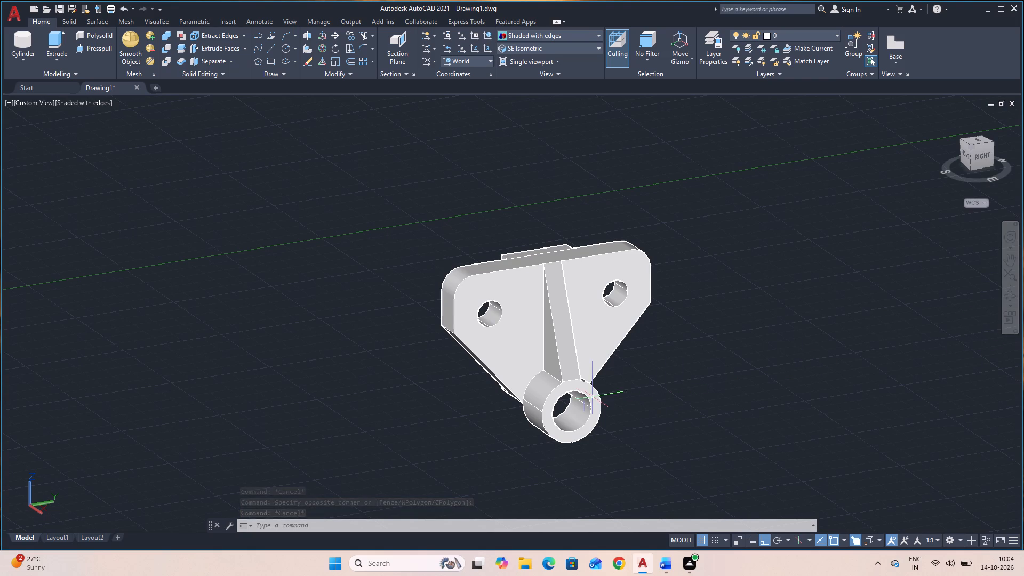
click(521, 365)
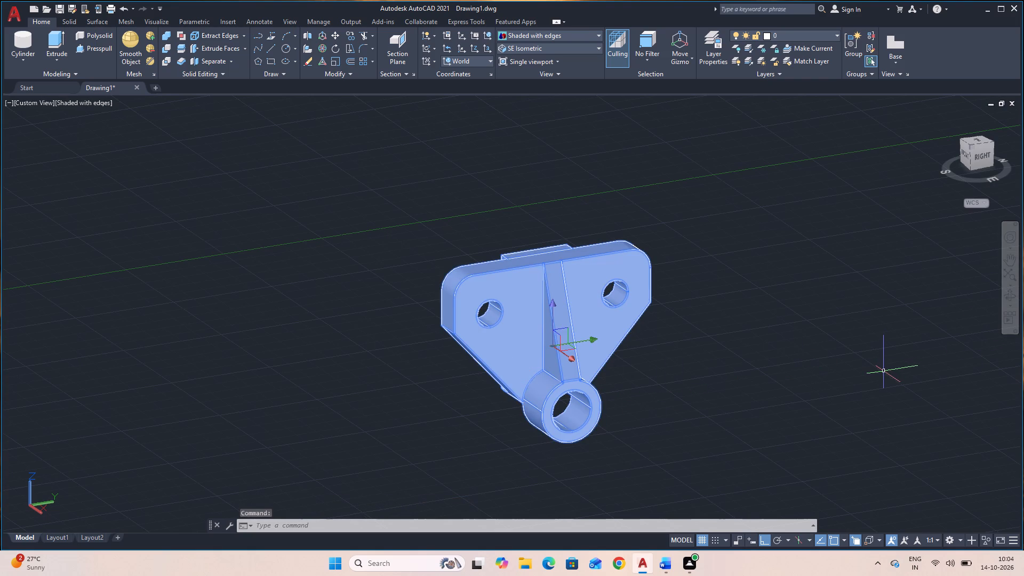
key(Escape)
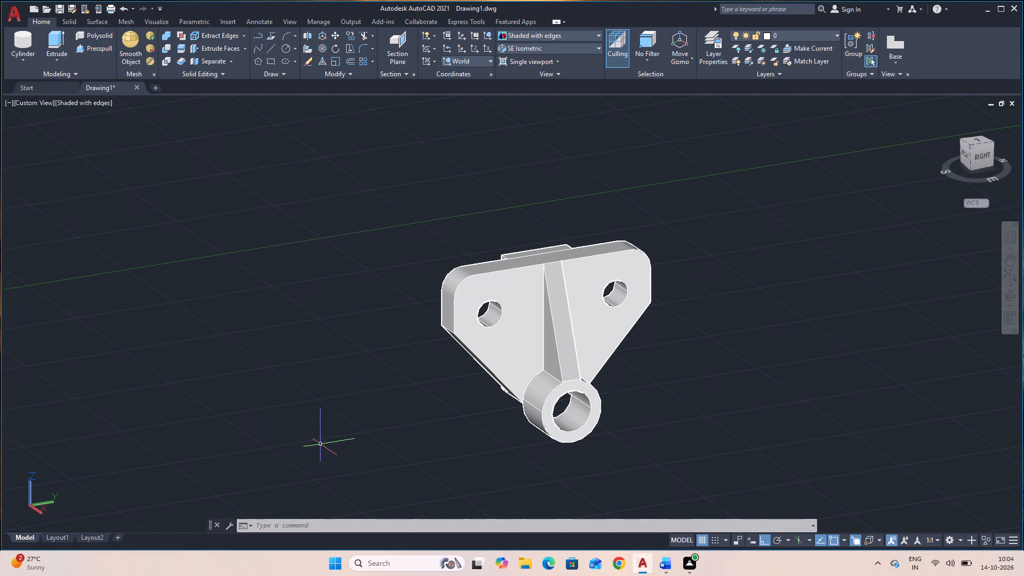
Save the drawing in the Documents folder under the file name 4 3DM.
key(ctrl+s)
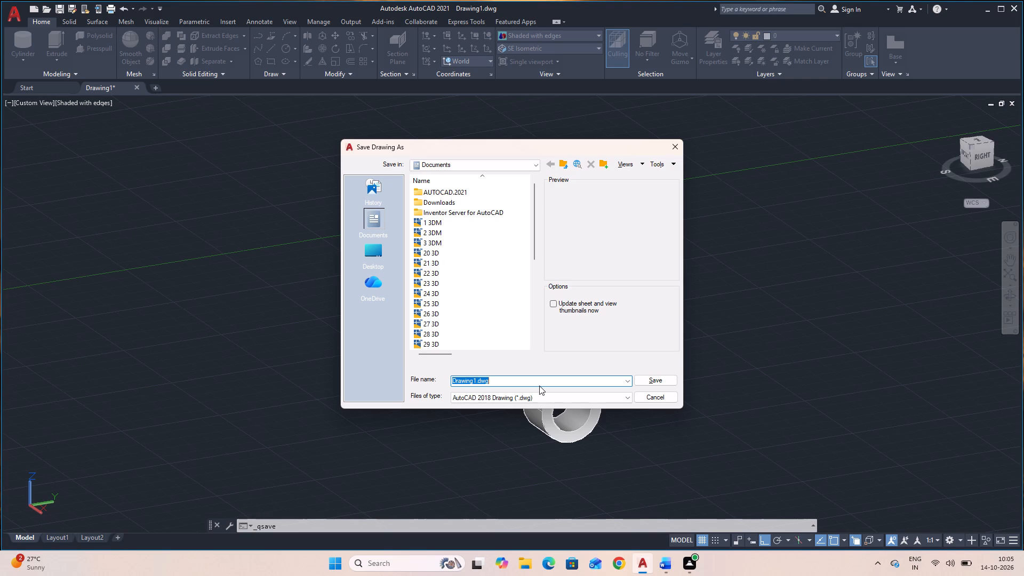
text(4)
key(space)
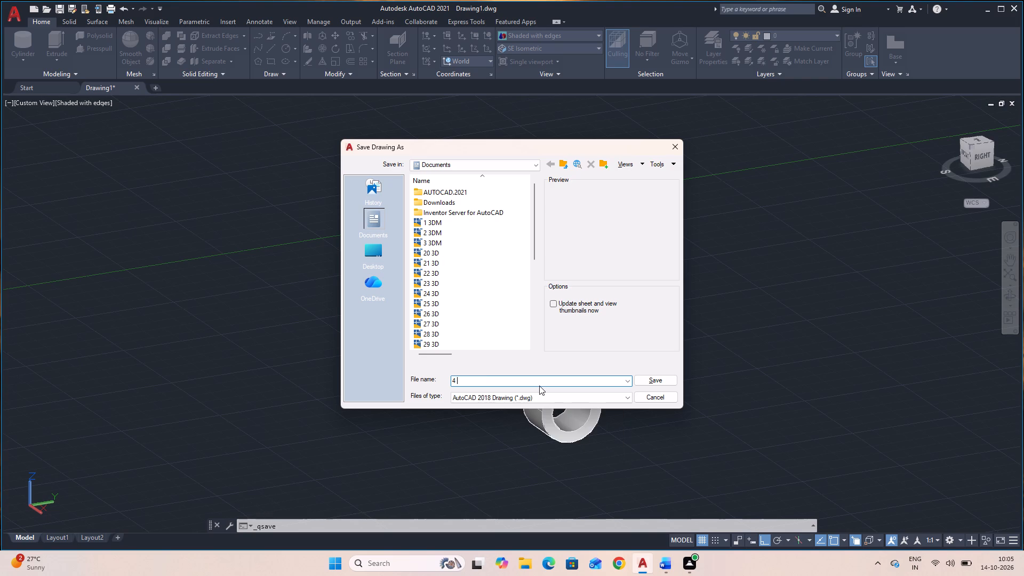
key(3)
key(d)
key(m)
click(649, 378)
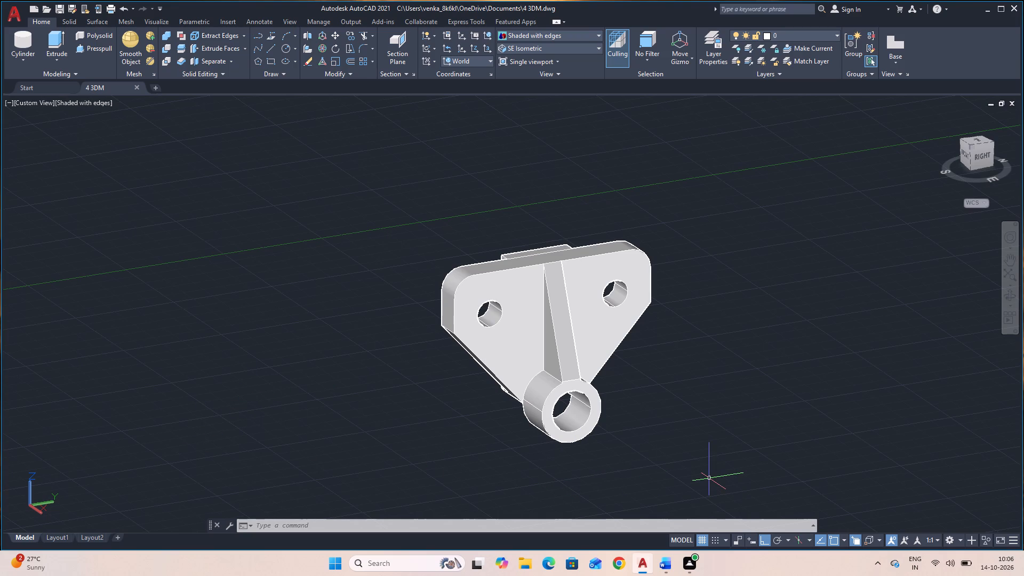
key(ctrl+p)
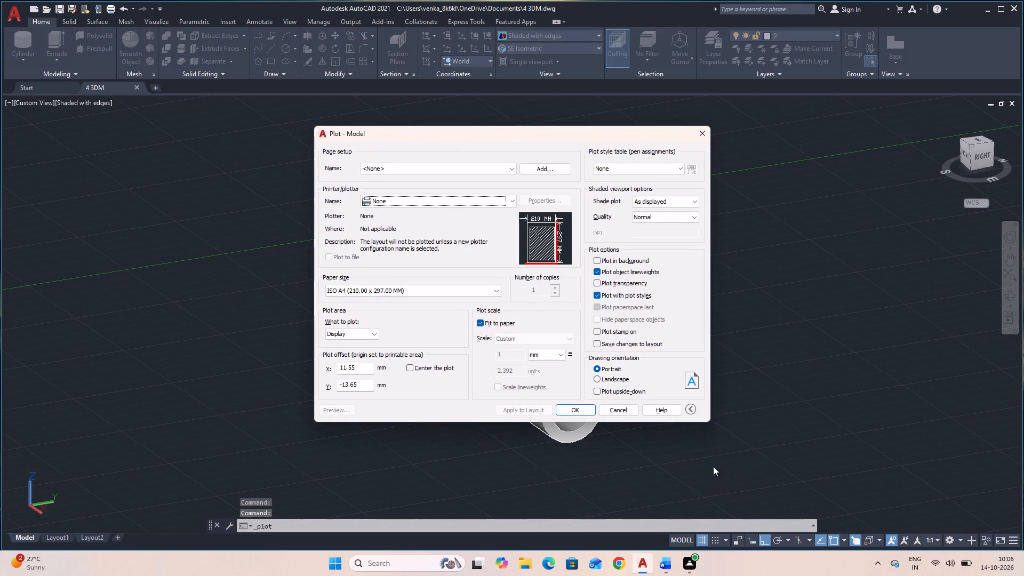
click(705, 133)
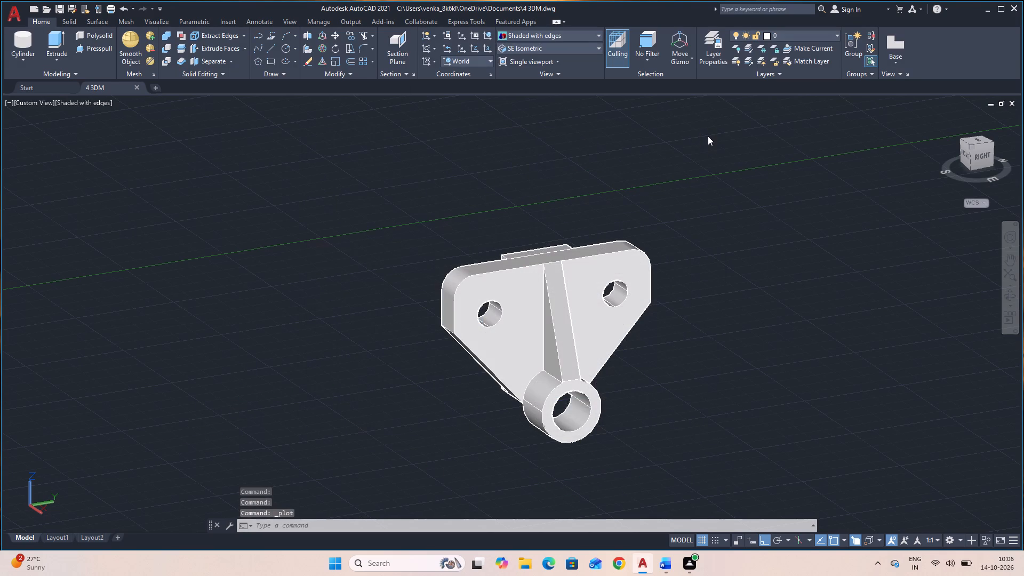
Delete the default viewport from Layout1 so the sheet is empty.
click(60, 533)
click(60, 538)
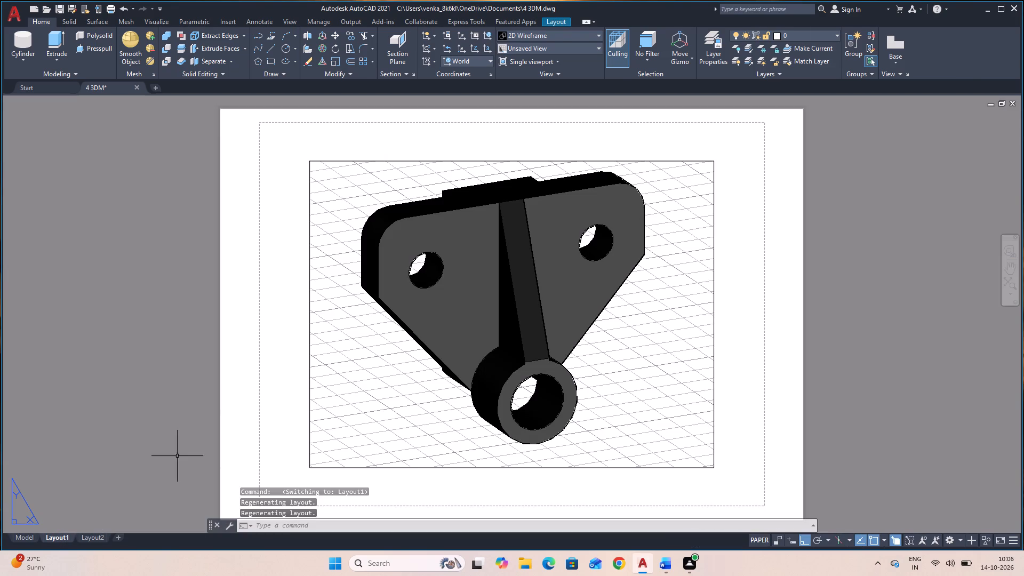
click(318, 417)
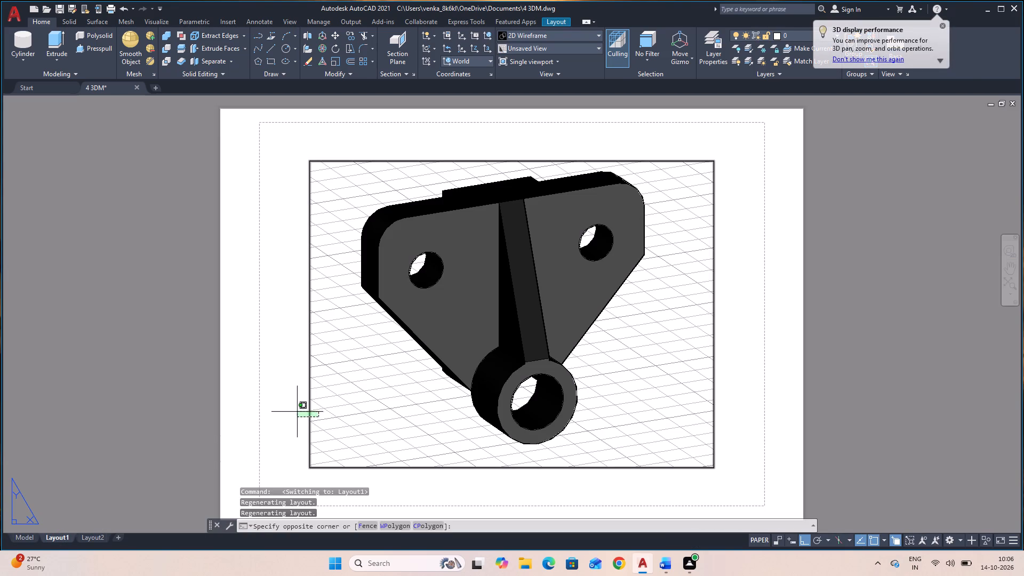
click(297, 412)
key(Delete)
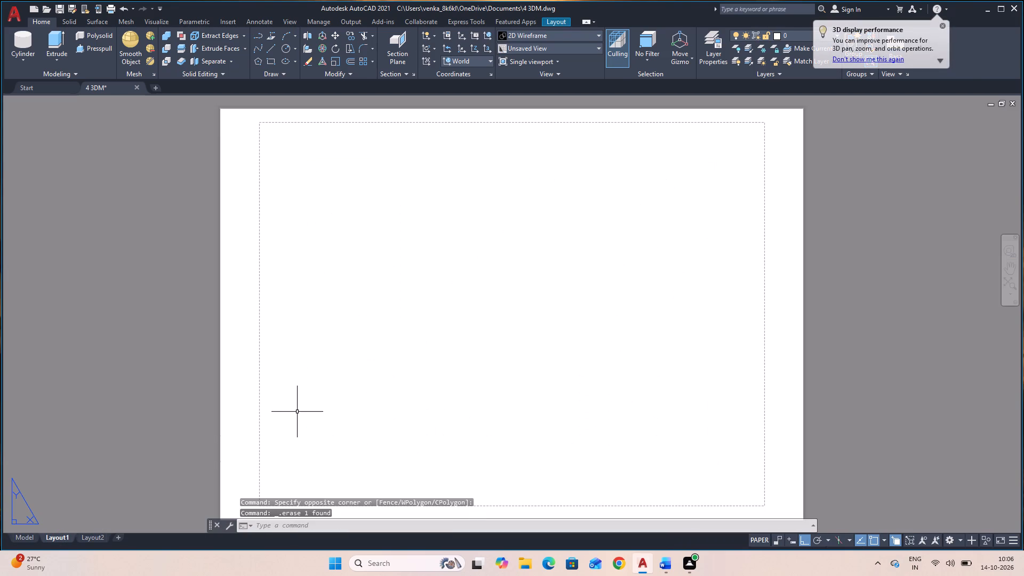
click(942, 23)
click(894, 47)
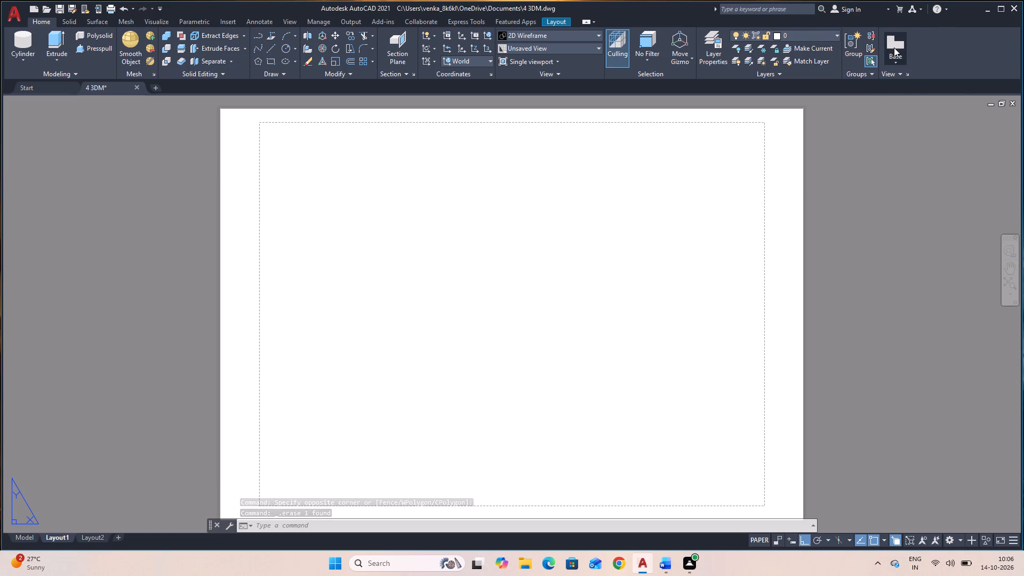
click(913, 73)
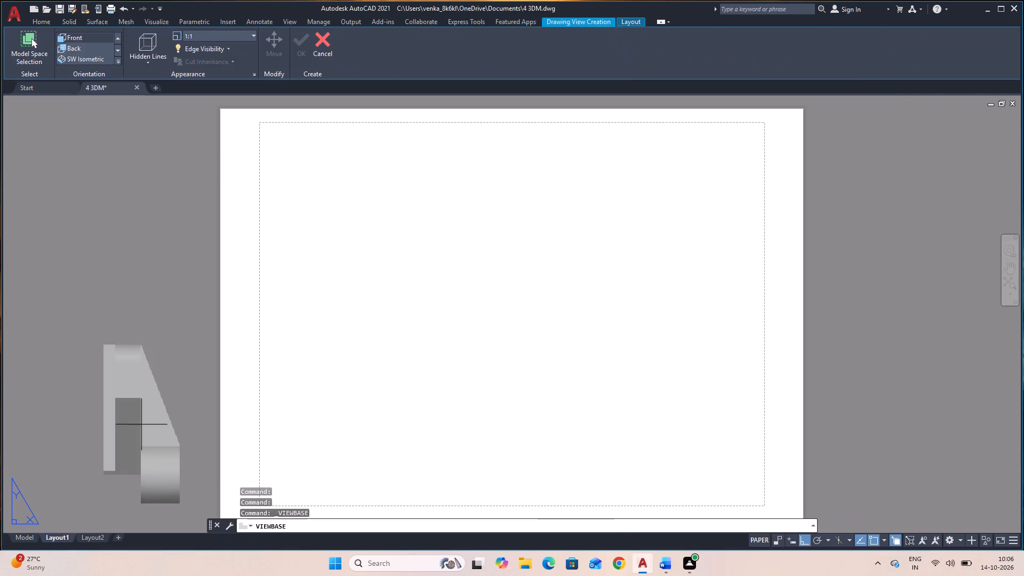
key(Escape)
Create a base view of the bracket solid from model space and place it in the upper right of the Layout1 sheet.
click(25, 539)
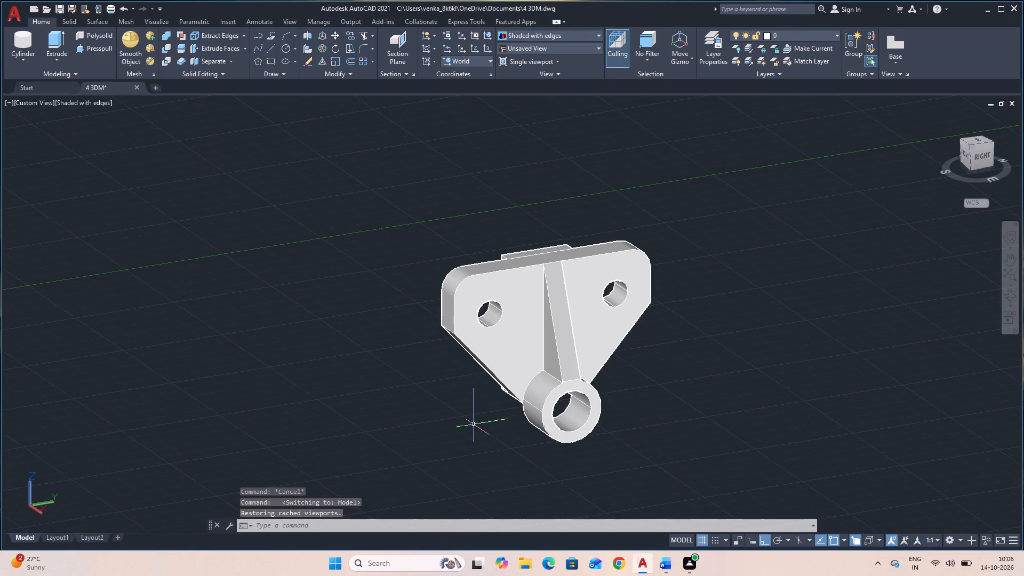
click(898, 55)
click(917, 75)
click(597, 324)
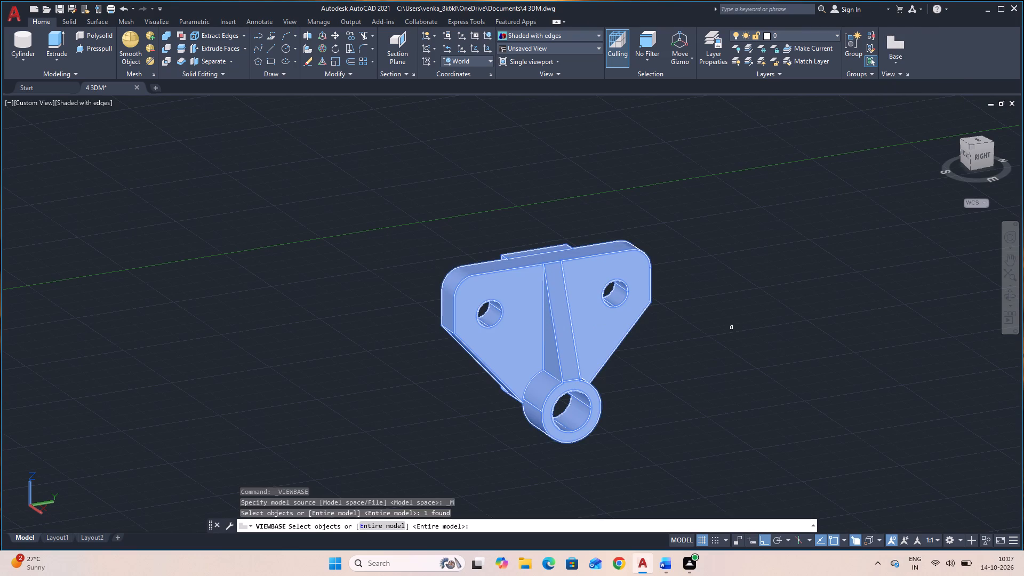
key(Return)
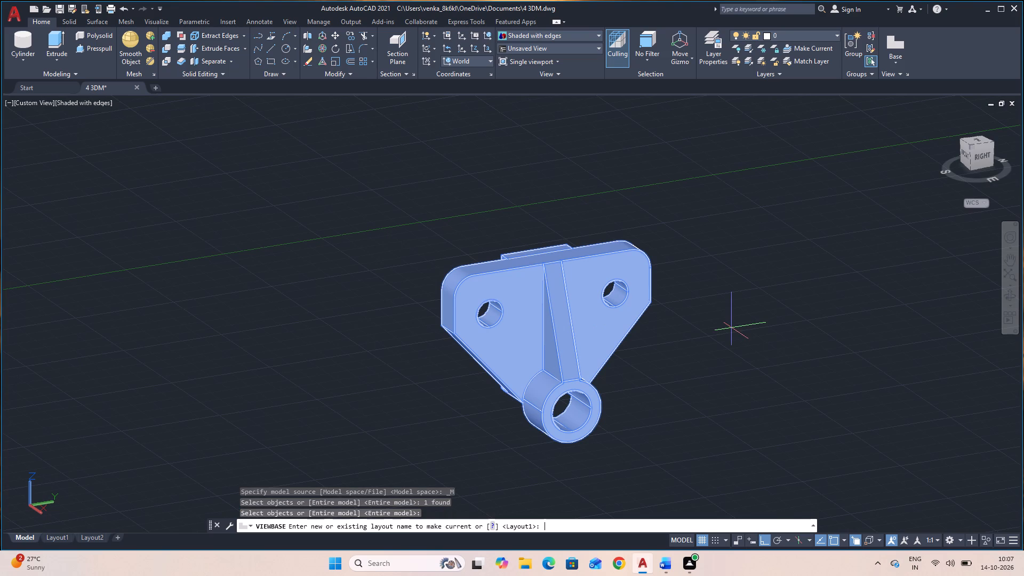
key(Return)
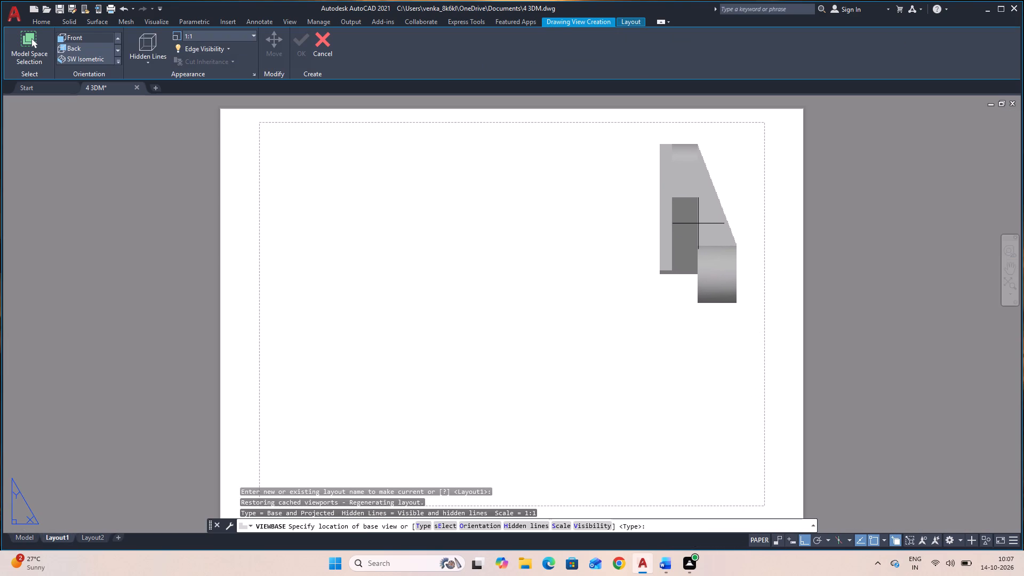
click(692, 222)
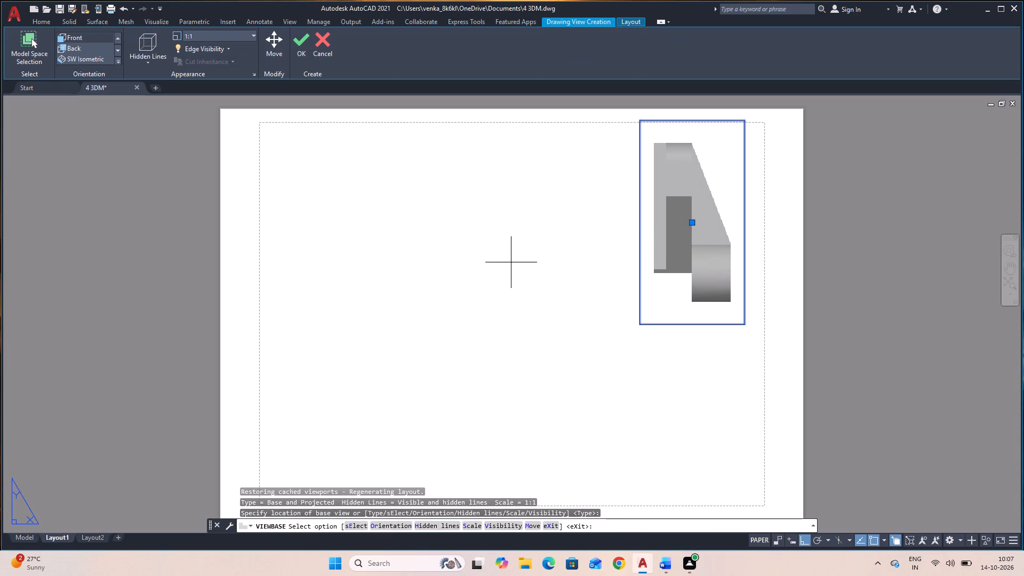
key(space)
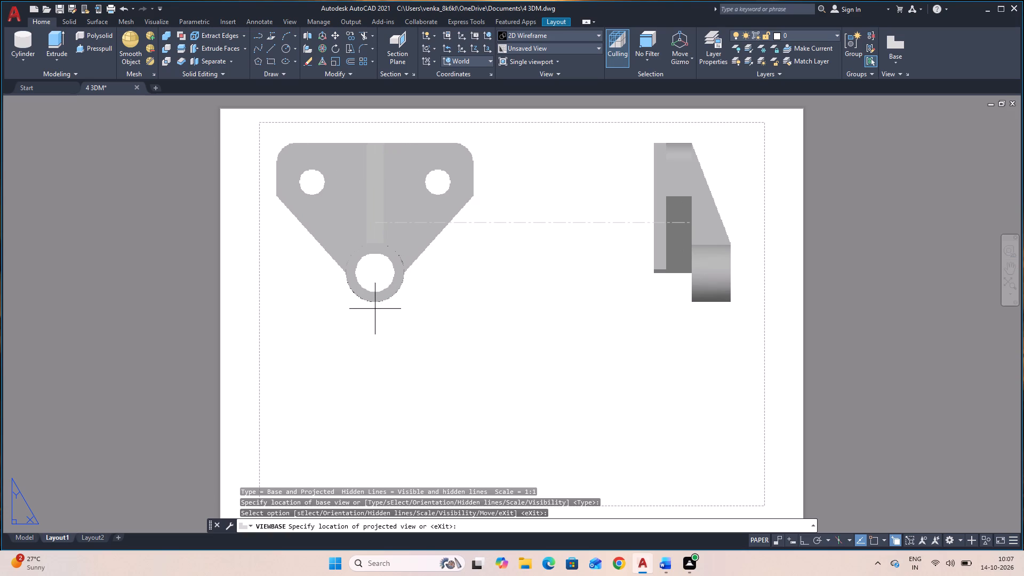
Project three views from the base view: the two-hole plate face beside it, an isometric at lower left, and one directly below.
click(384, 310)
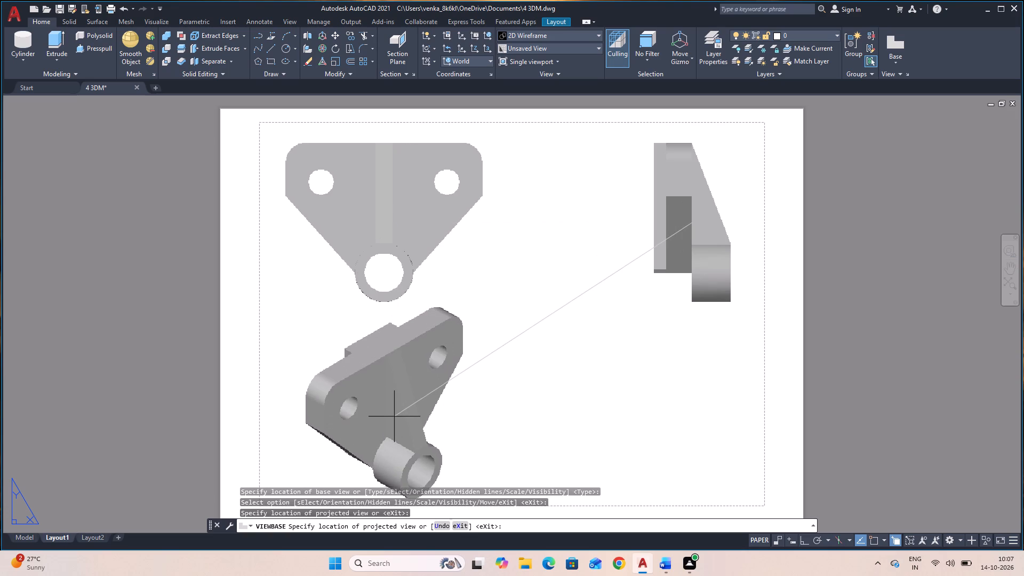
click(381, 427)
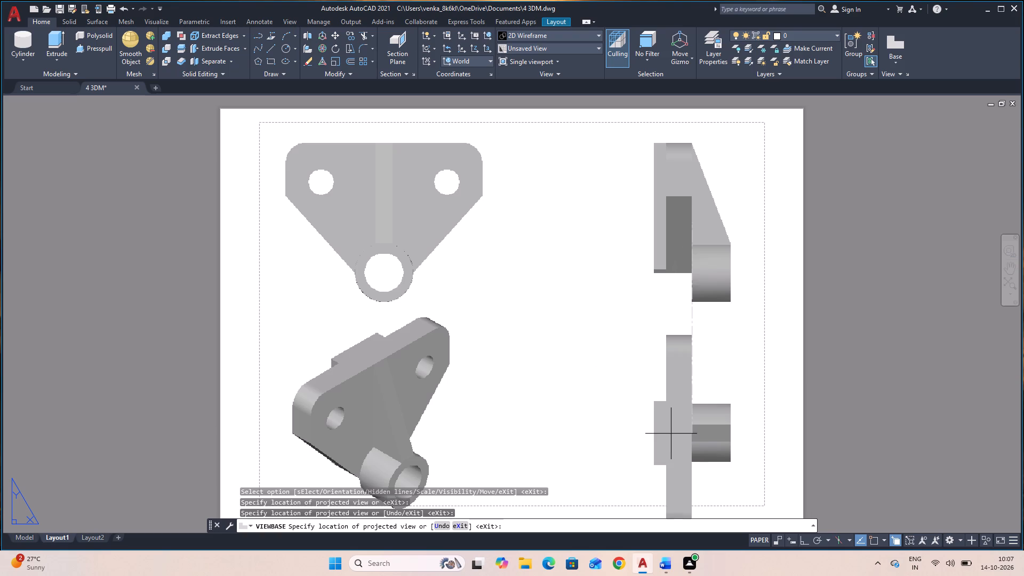
click(682, 402)
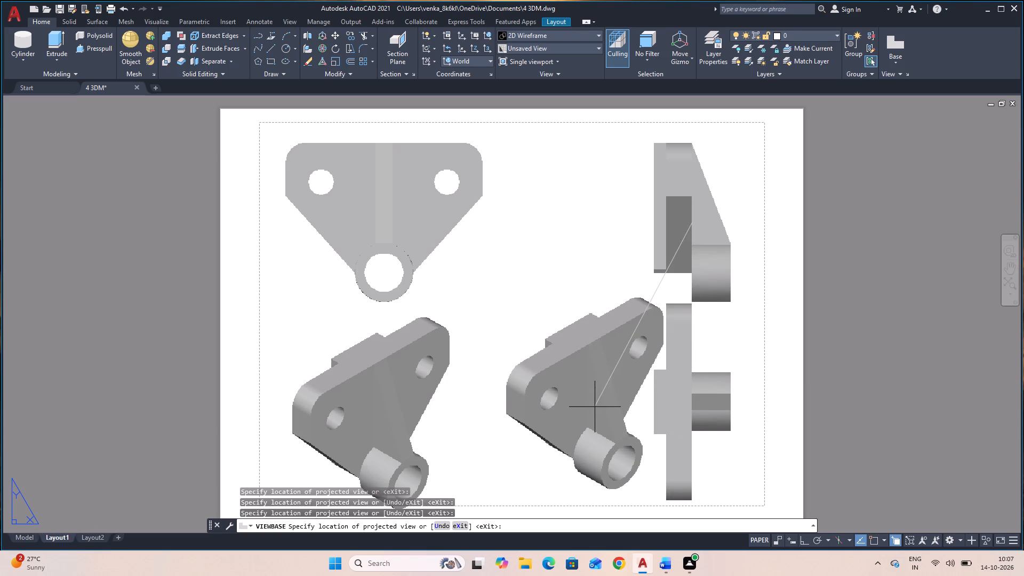
key(Return)
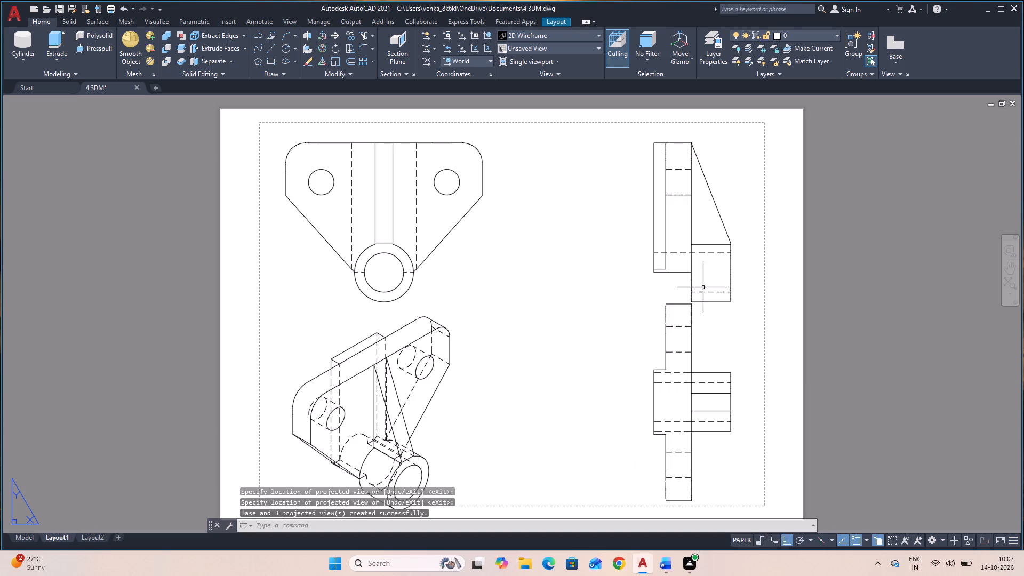
Move the base side view slightly up the sheet, away from the projected view below it.
click(695, 231)
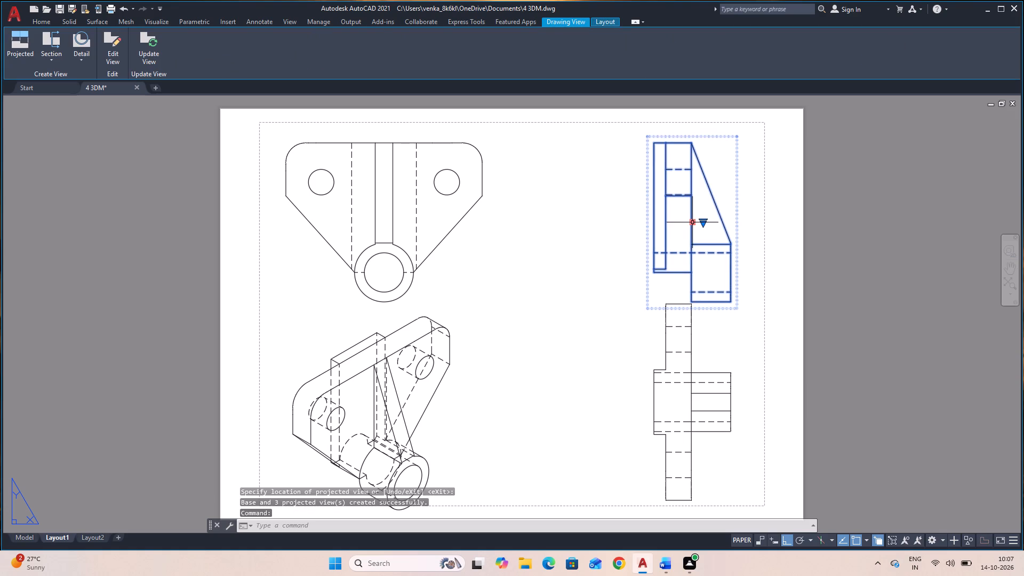
click(691, 225)
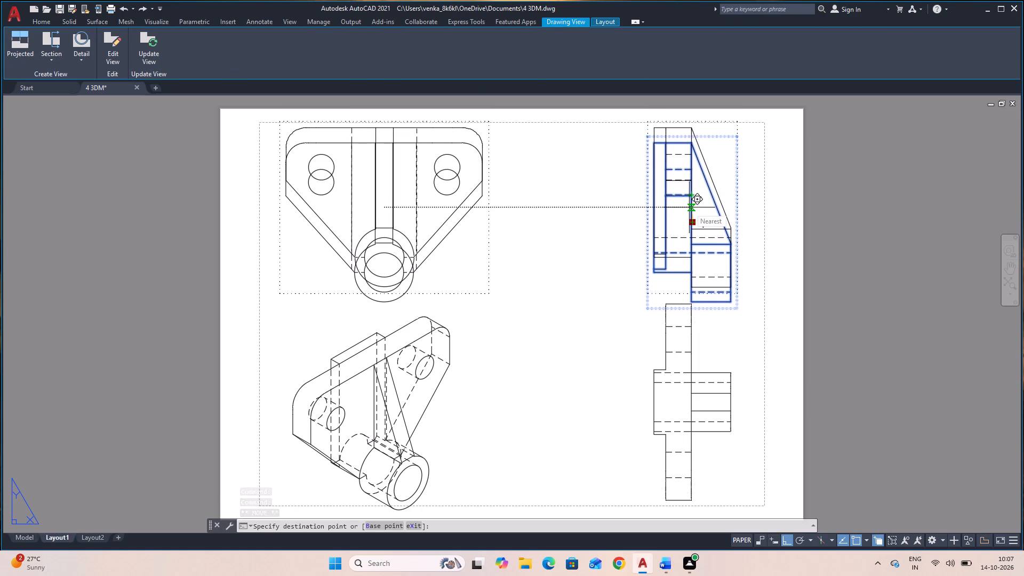
click(689, 207)
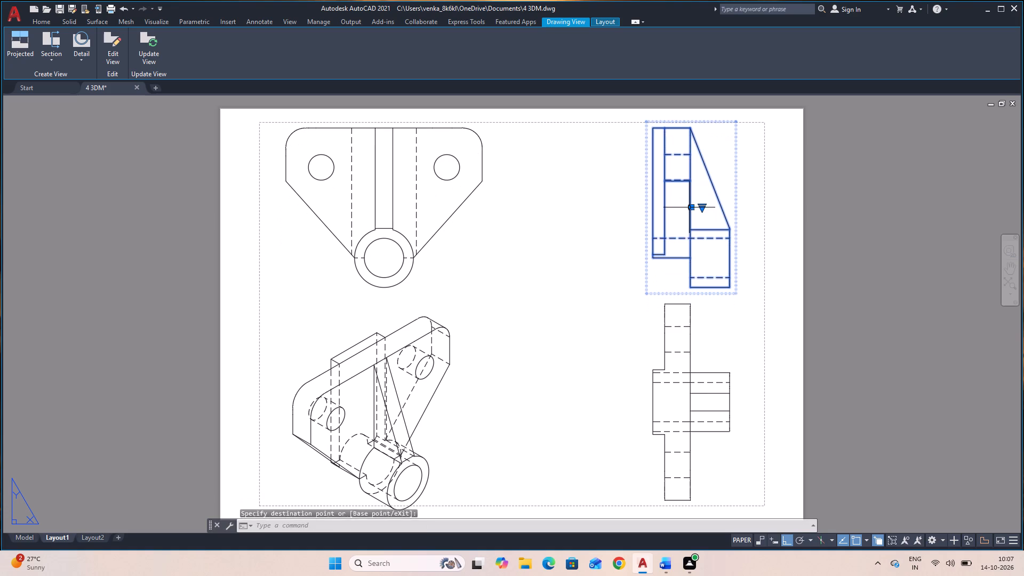
key(Escape)
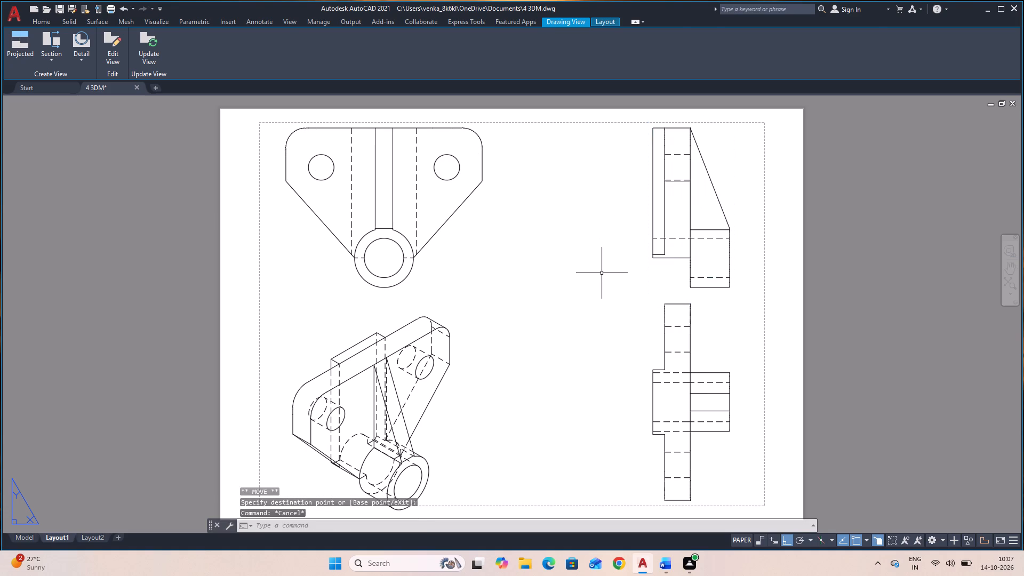
Change the isometric view's display style to Shaded with visible lines.
double_click(354, 409)
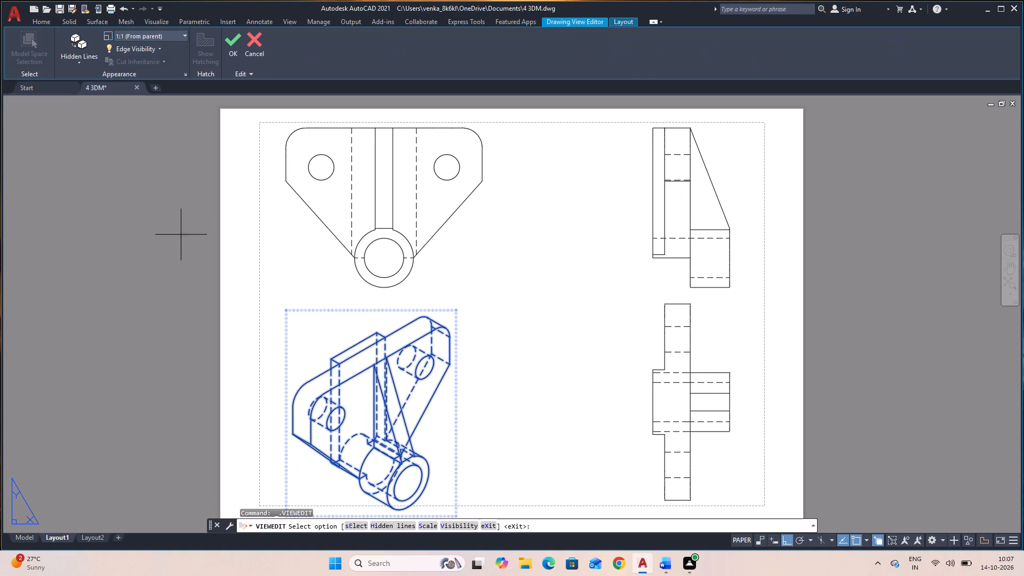
click(84, 56)
click(114, 145)
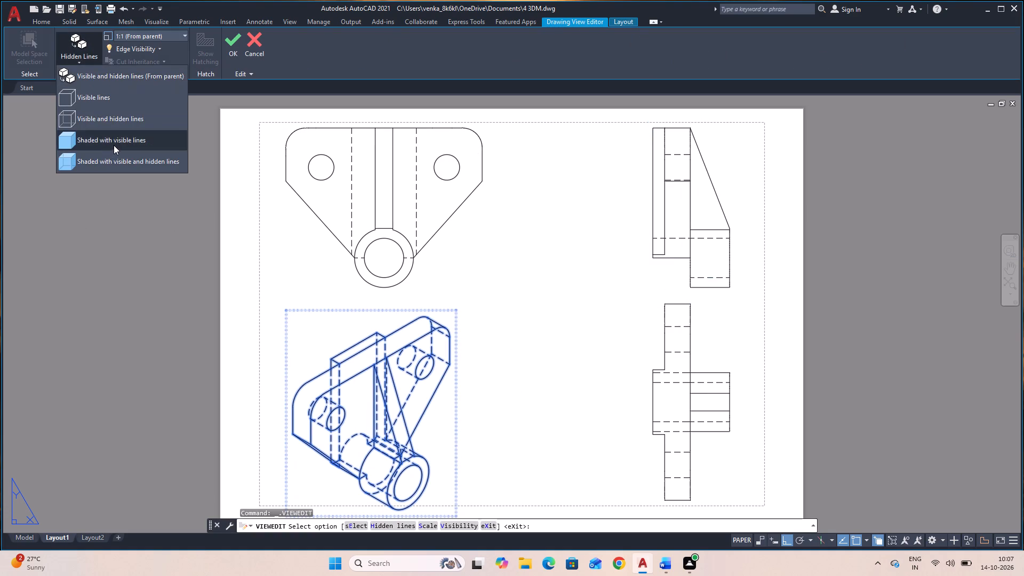
key(Escape)
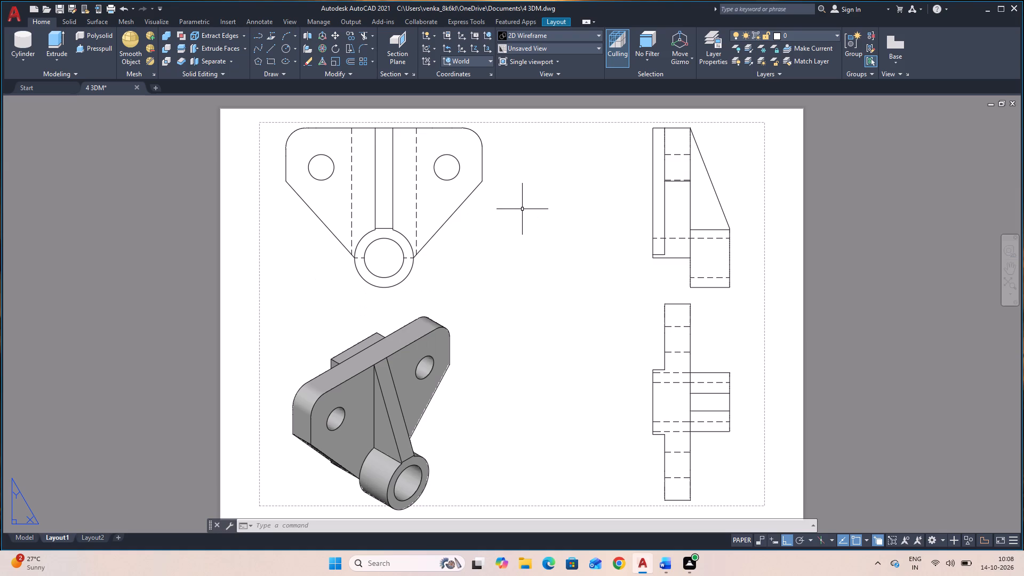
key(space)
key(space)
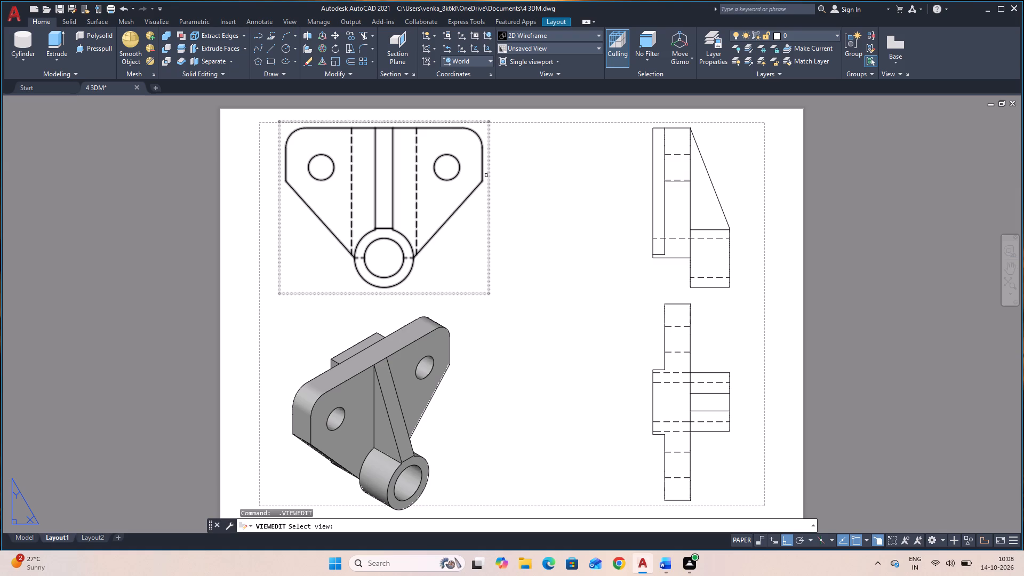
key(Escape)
Add an aligned dimension for the height of the plate's right vertical side in the two-hole view, placed outside the plate.
text(DAL)
key(space)
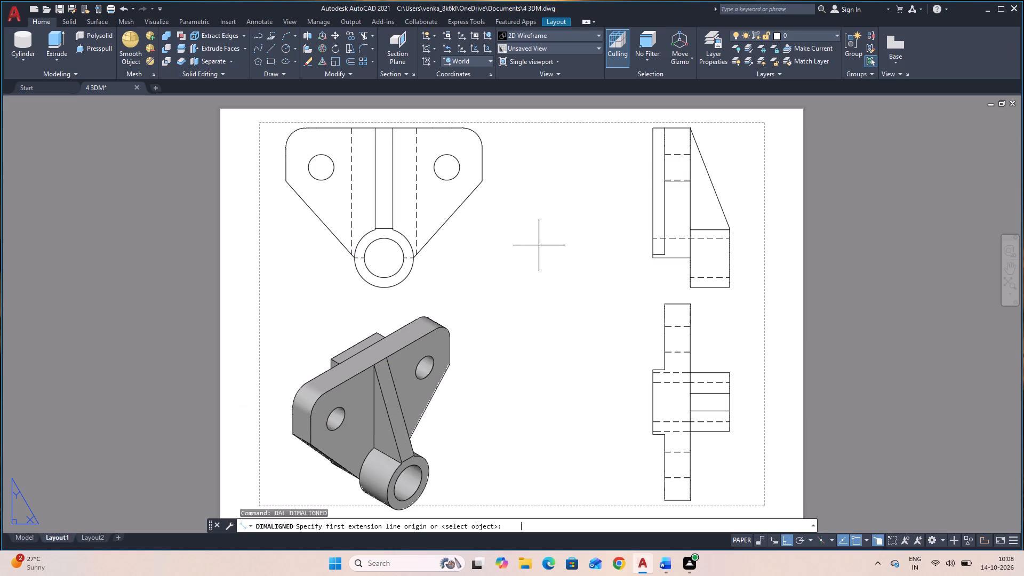
click(482, 180)
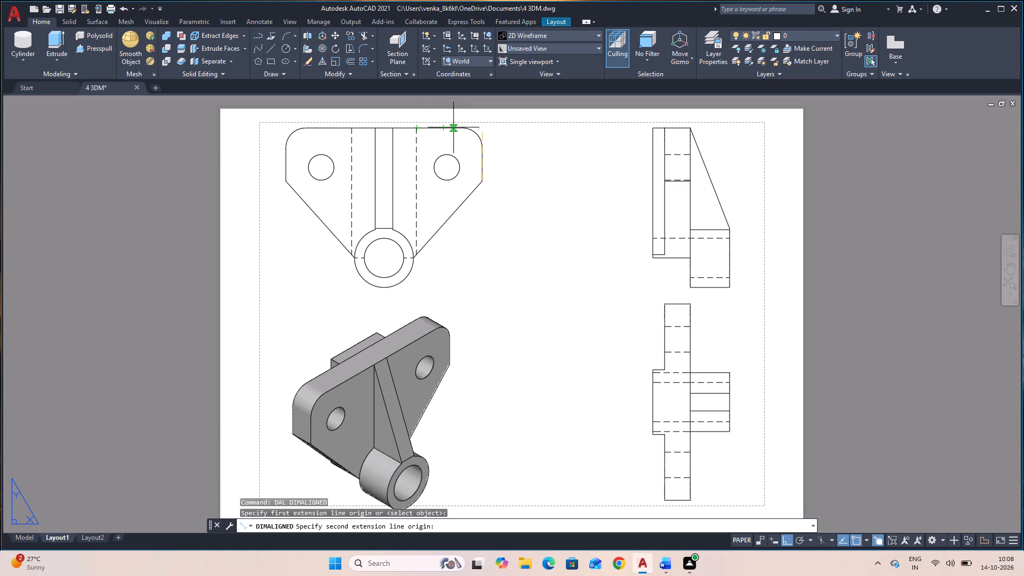
click(482, 130)
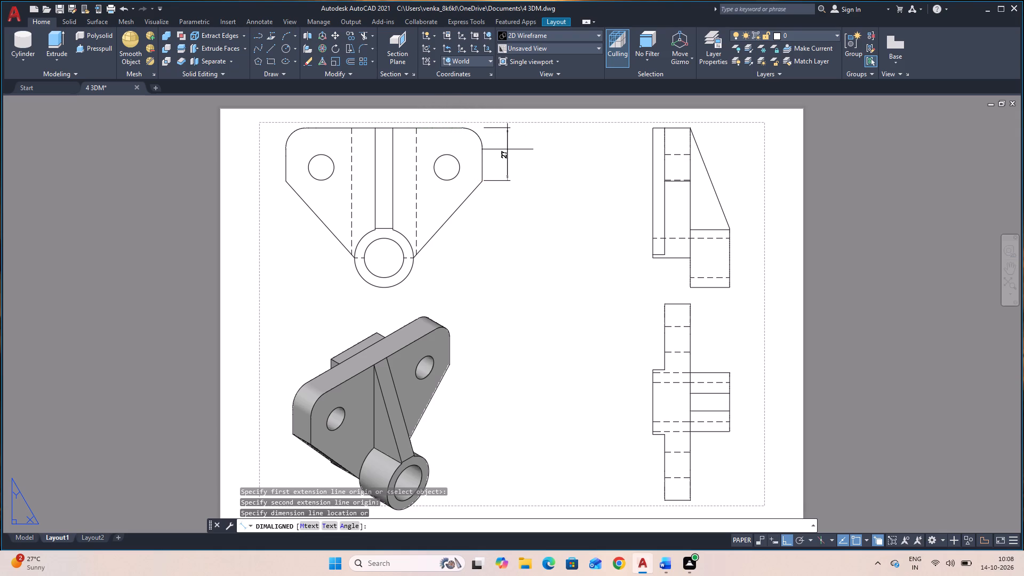
click(503, 151)
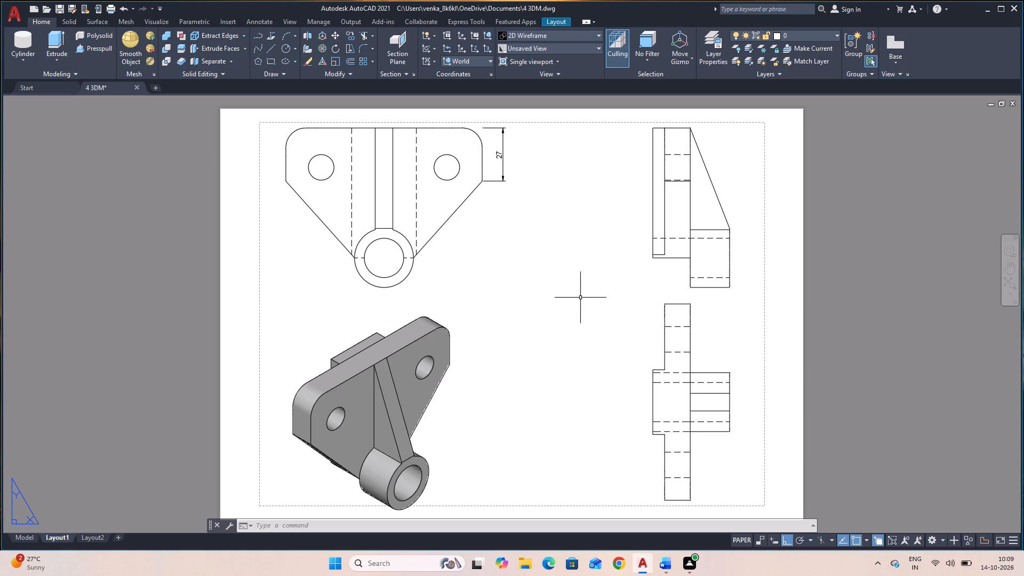
Add an aligned dimension for the plate's overall width, placed below the boss in the two-hole view.
key(space)
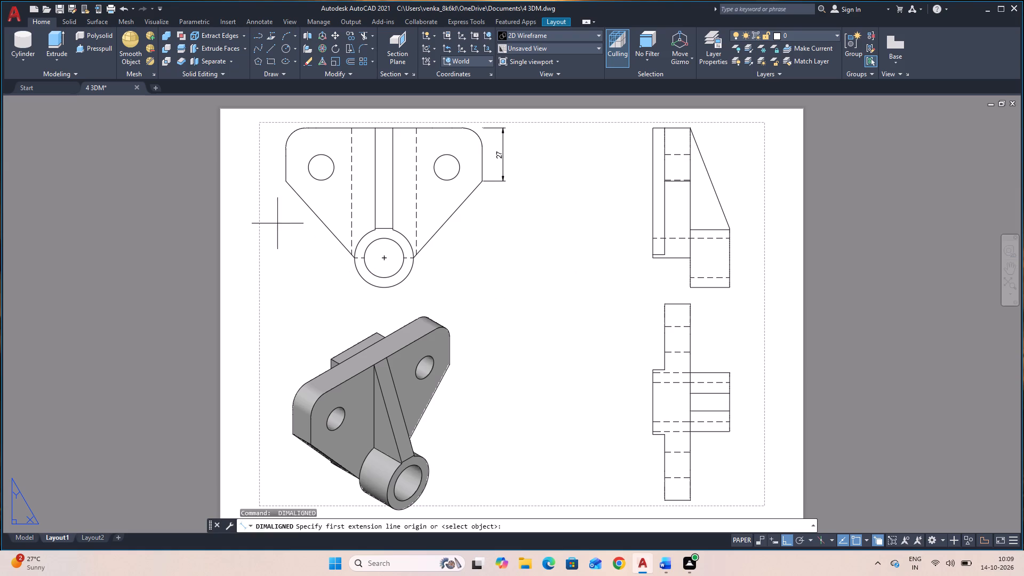
click(289, 181)
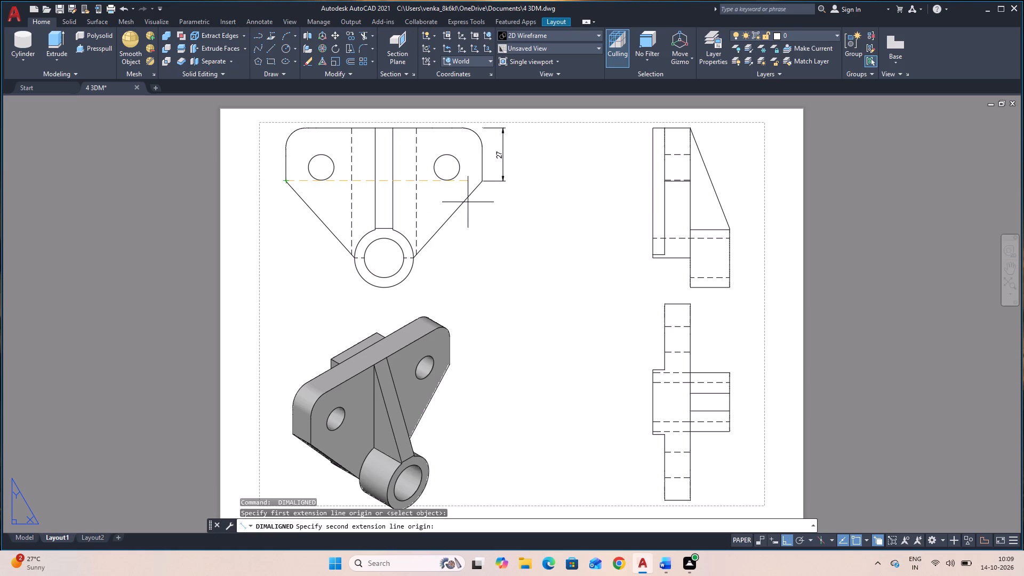
click(483, 183)
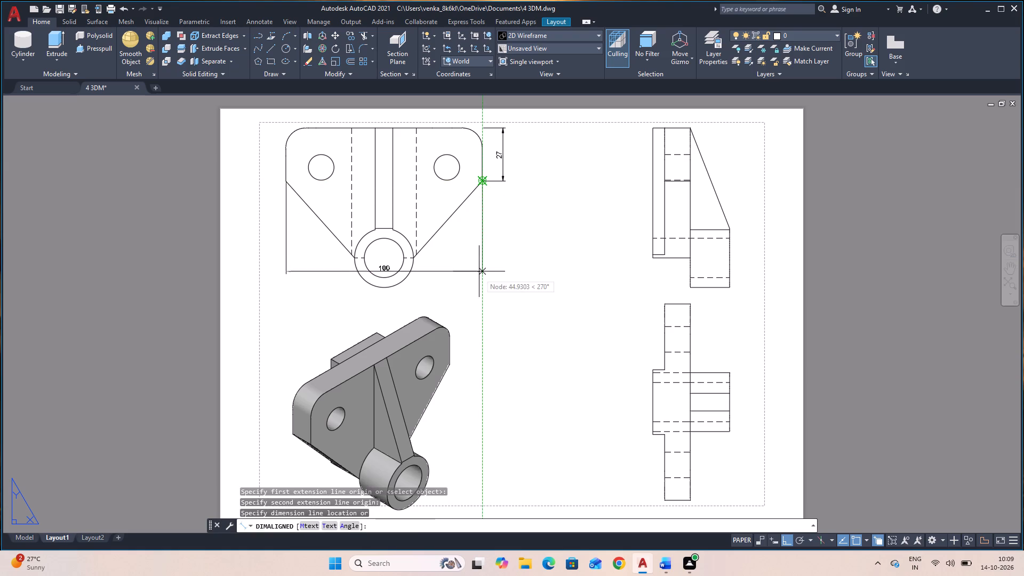
click(482, 299)
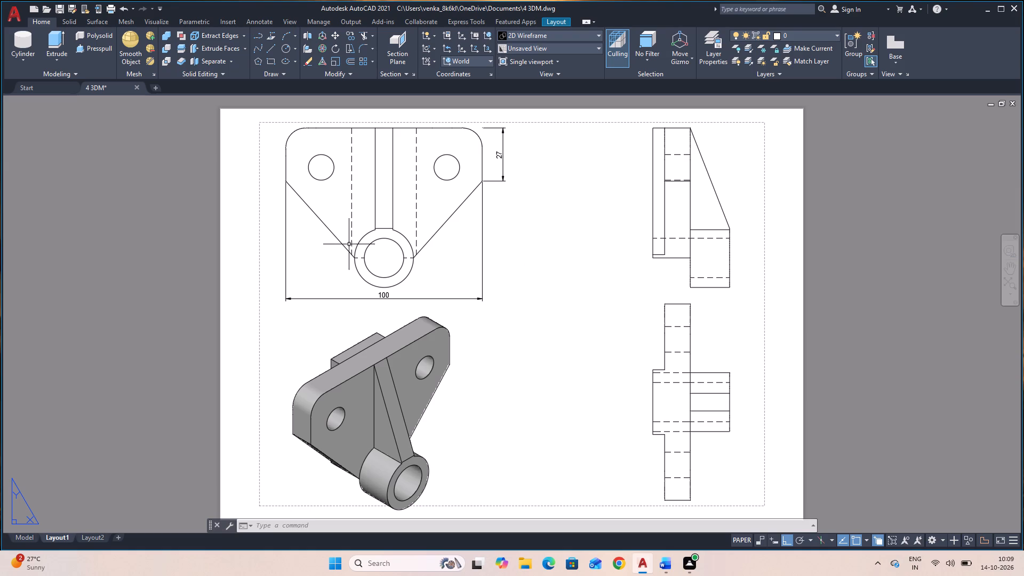
Add an aligned dimension for the central rib's width in the two-hole view, placed between the rib edges.
key(space)
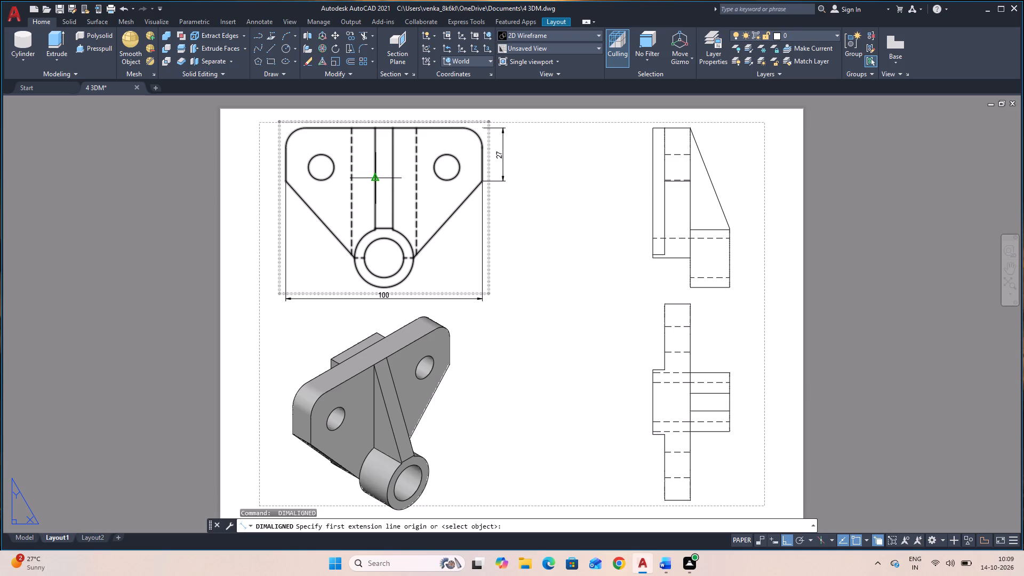
click(376, 178)
click(395, 178)
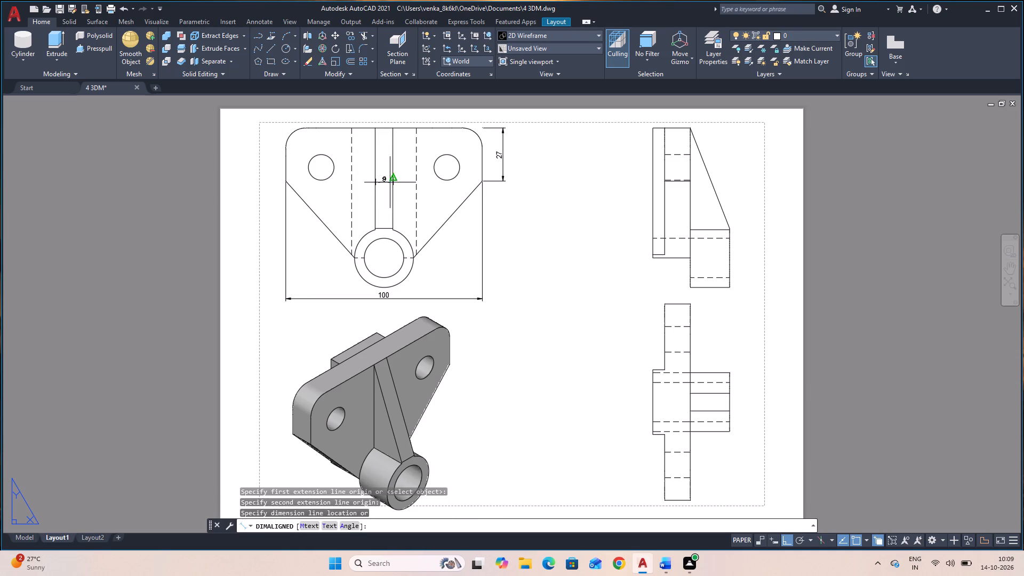
click(388, 185)
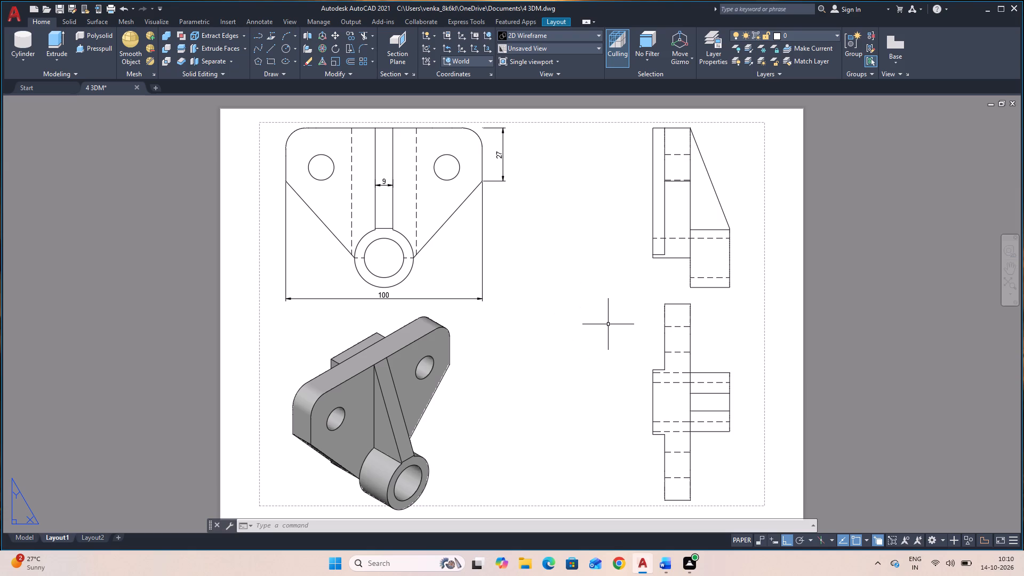
Add a diameter dimension to the right plate hole, with its text placed inside the circle.
text(DDI)
key(space)
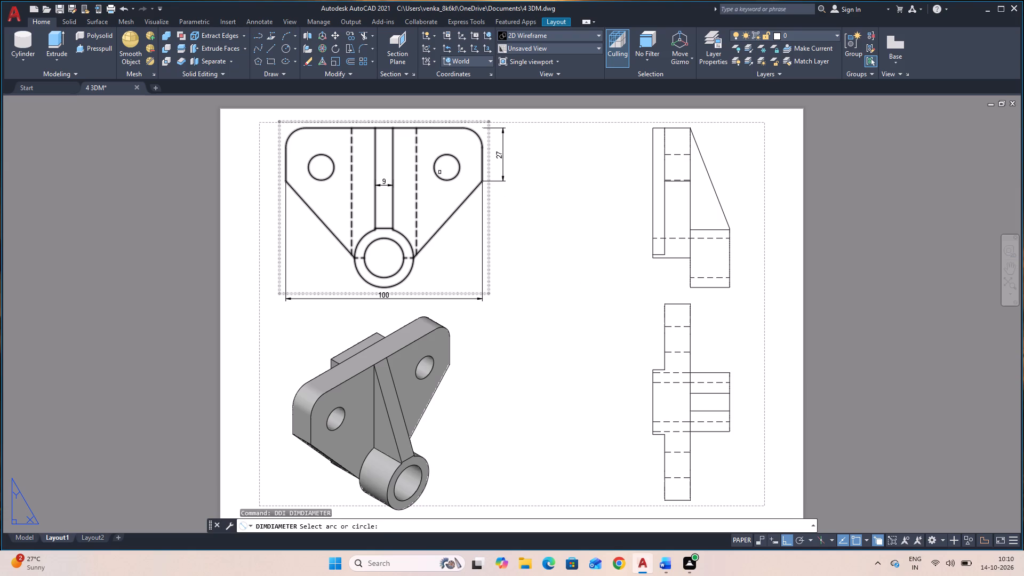
click(456, 175)
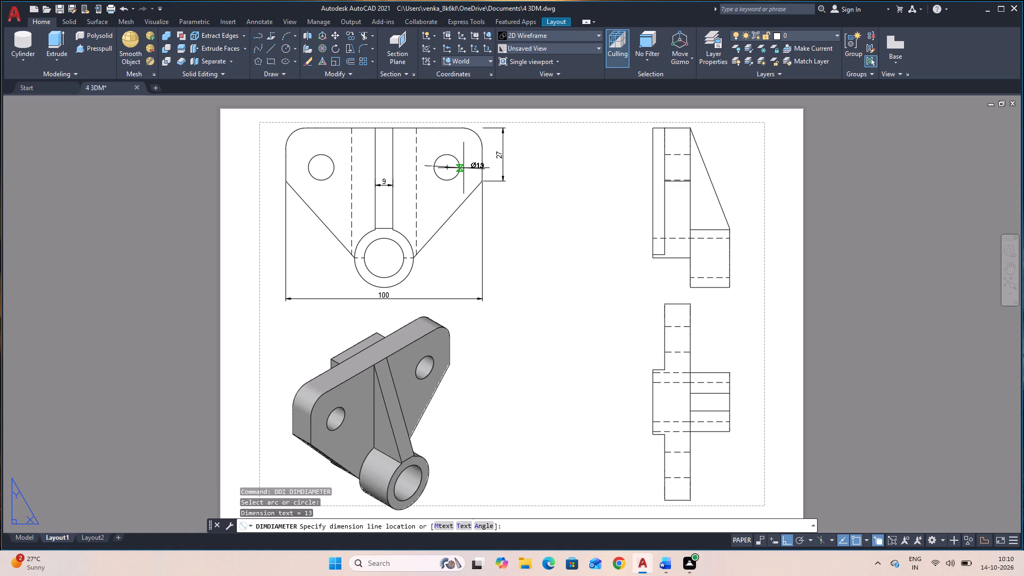
click(453, 167)
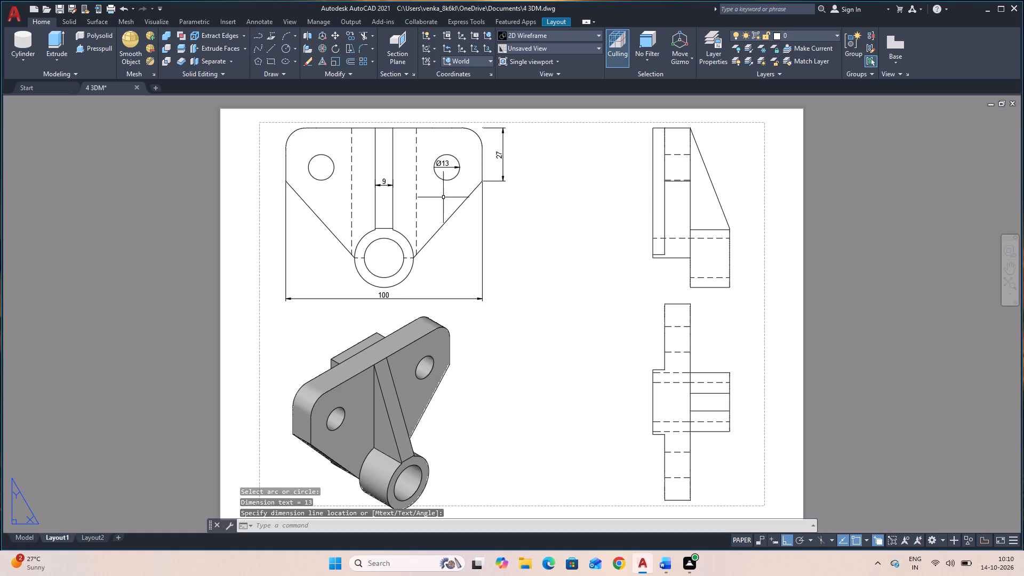
Add a diameter dimension to the left plate hole in the two-hole view.
key(space)
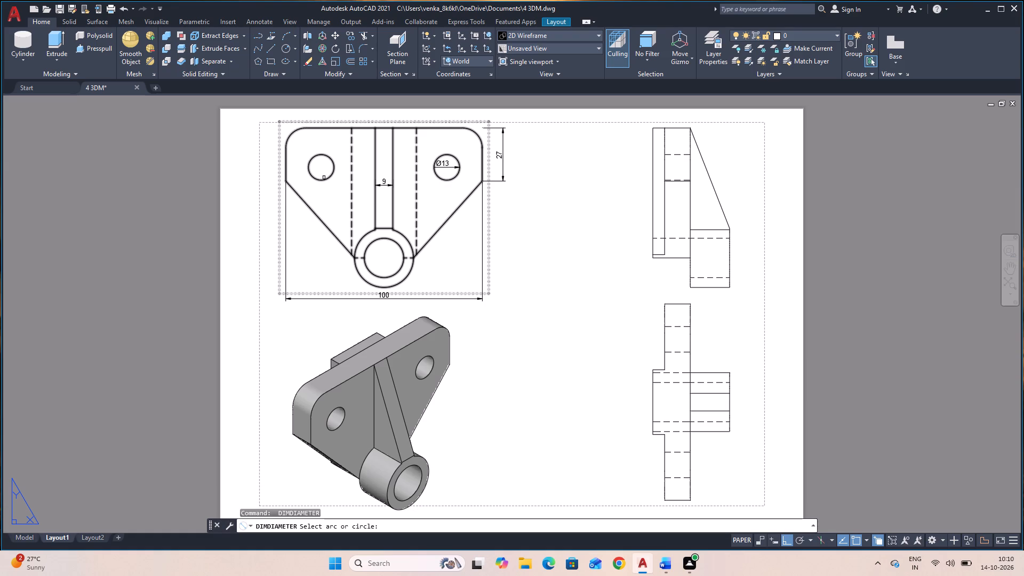
click(324, 179)
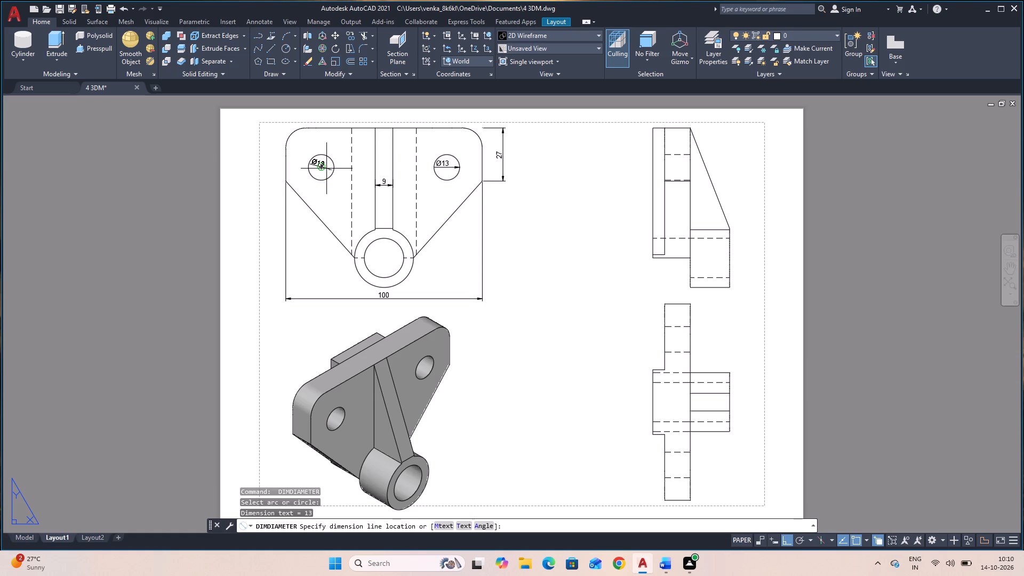
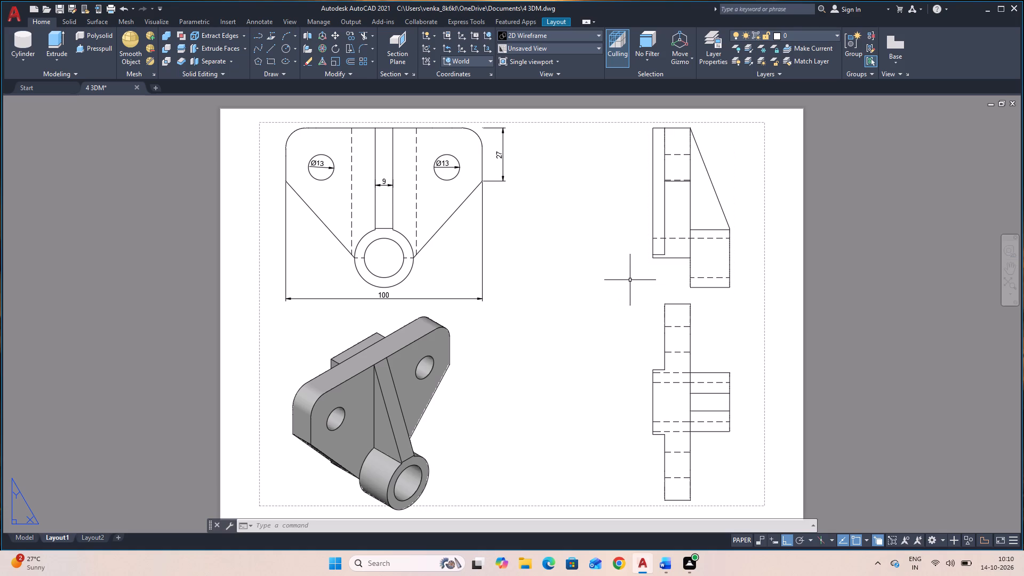
Add a diameter dimension to the boss's inner bore in the two-hole view, with its text placed inside the circle.
text(DRA)
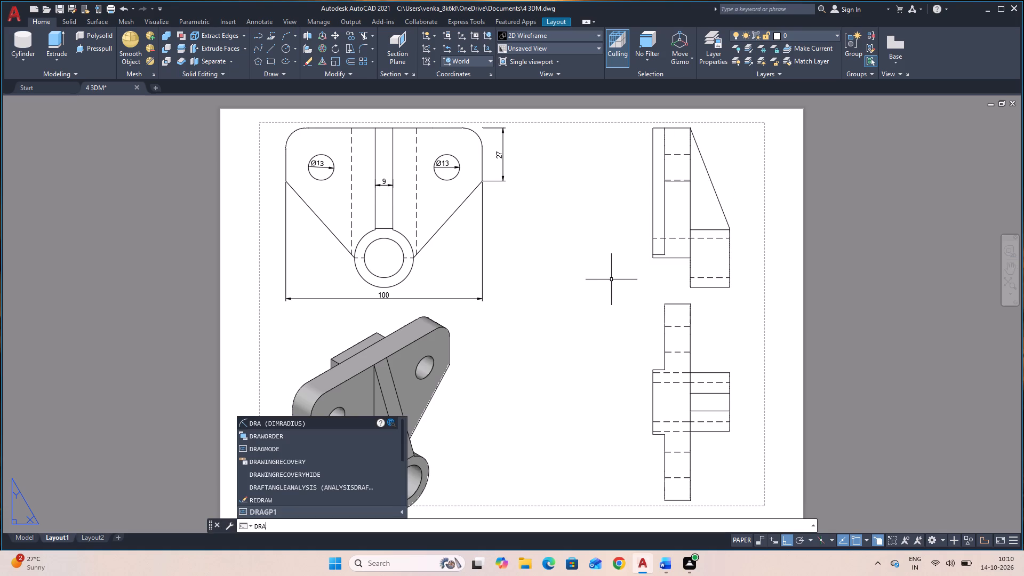
key(Escape)
key(space)
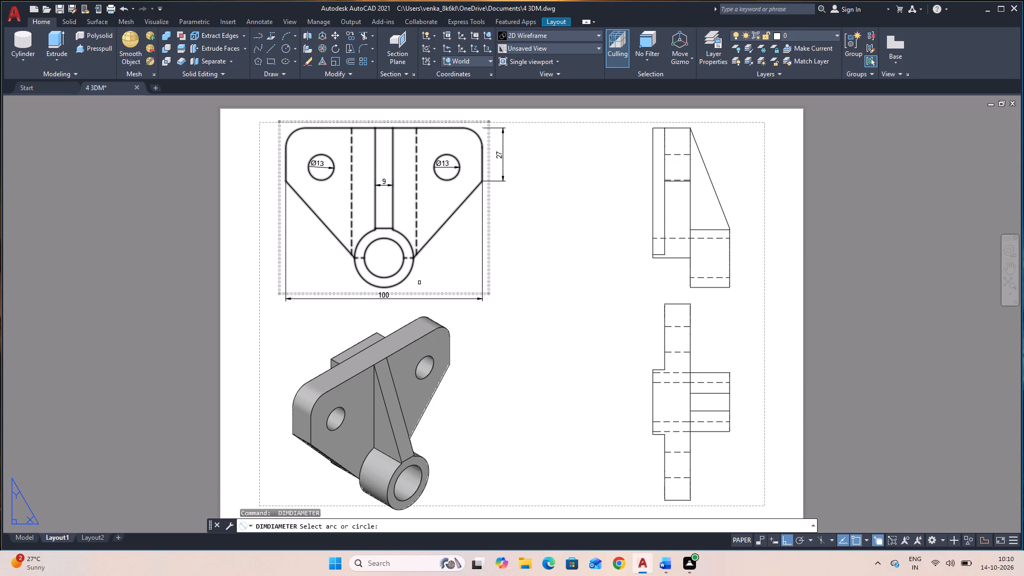
click(395, 273)
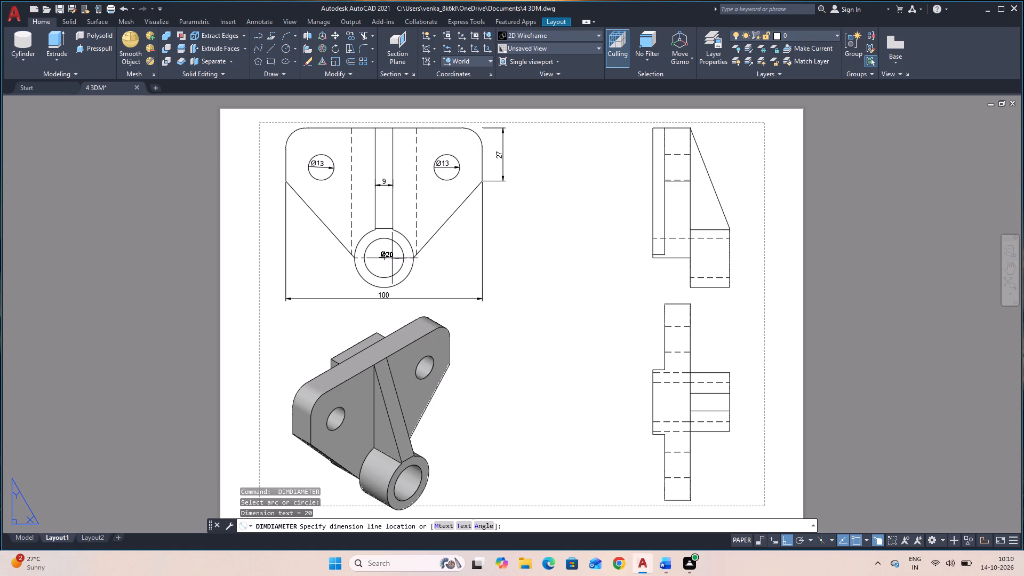
click(392, 258)
Add a diameter dimension to the boss's outer circle, with its text placed outside the boss on its lower-right side.
key(space)
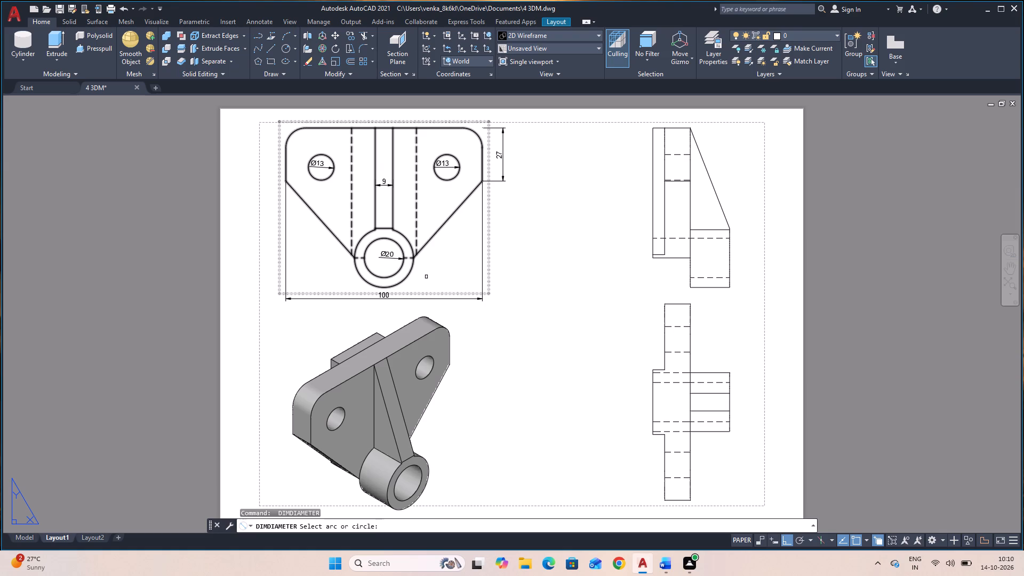
click(404, 278)
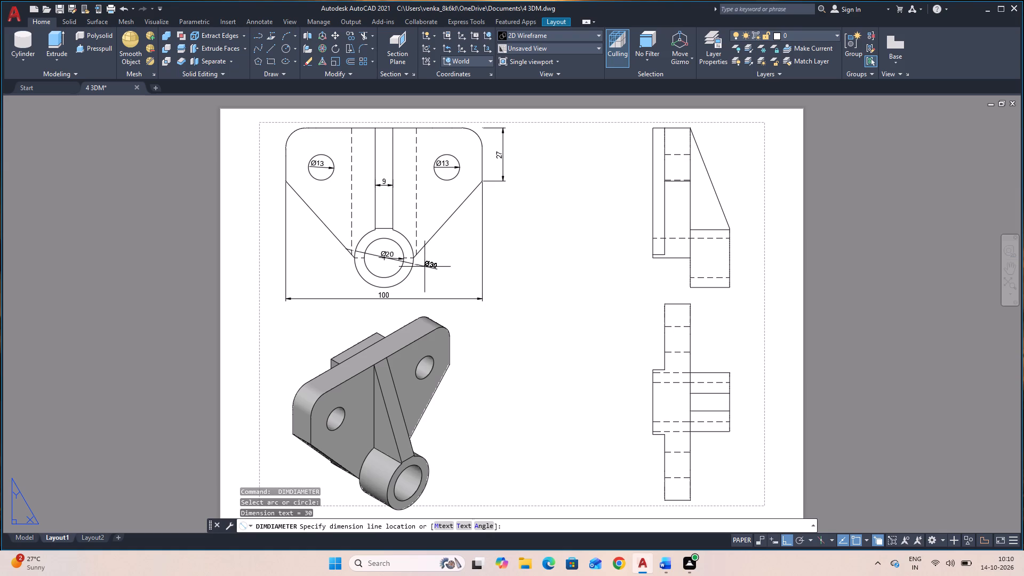
click(421, 274)
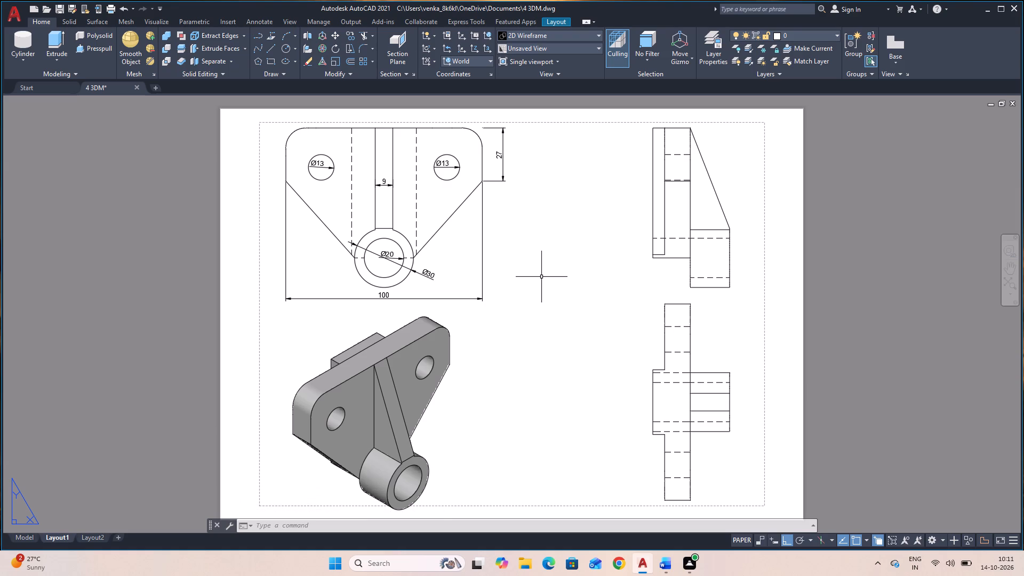
key(Escape)
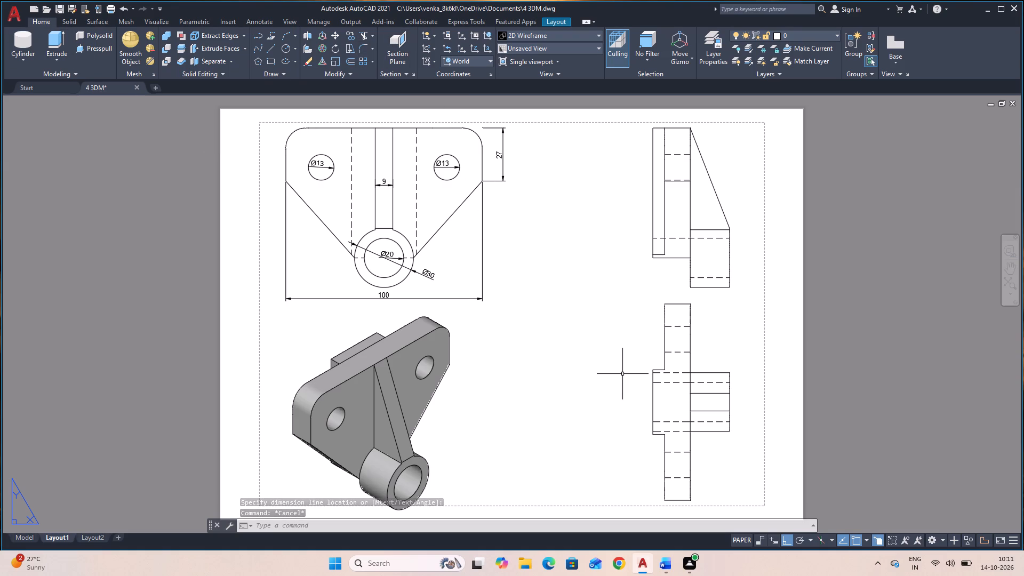
Add an aligned dimension from the plate's top edge to the boss centre, placed outside the 27 dimension.
text(DD)
key(BackSpace)
text(AL)
key(space)
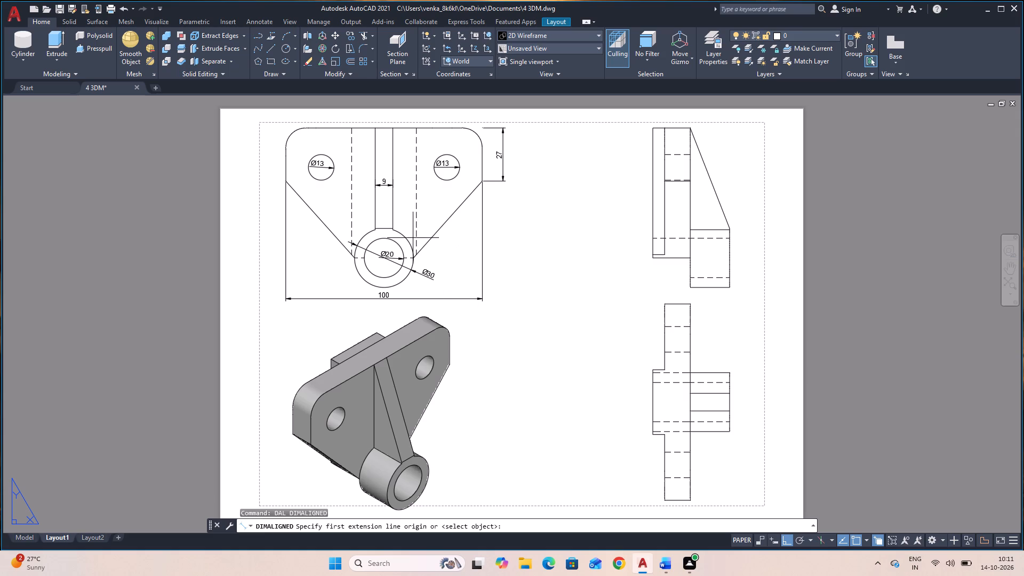
click(382, 129)
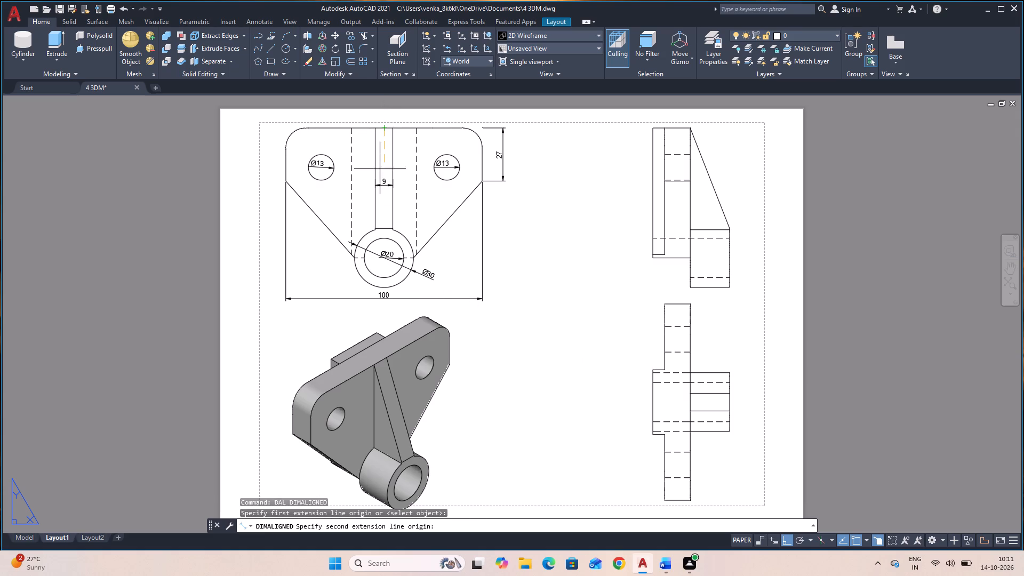
scroll(384, 258, up, 4)
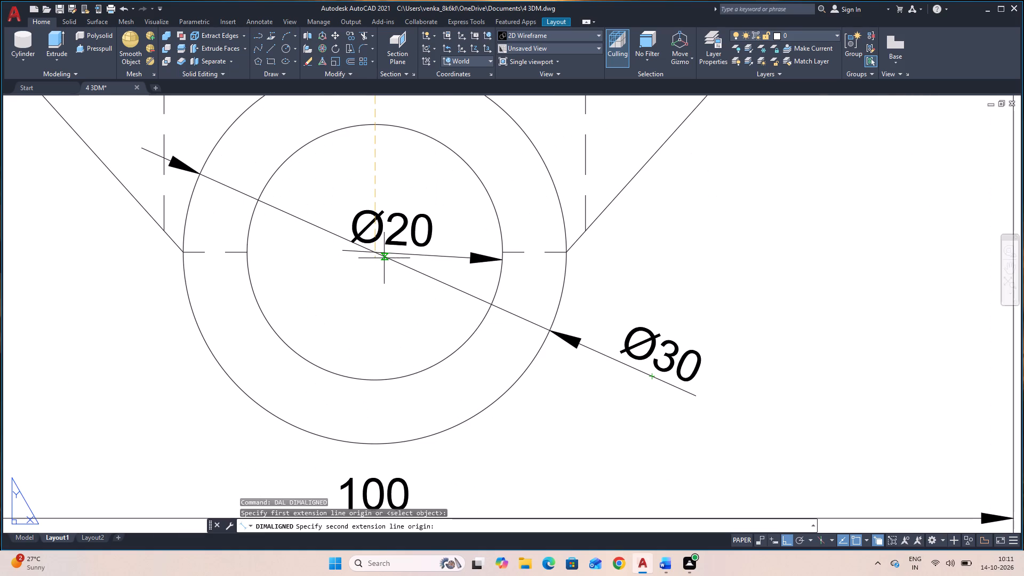
click(373, 255)
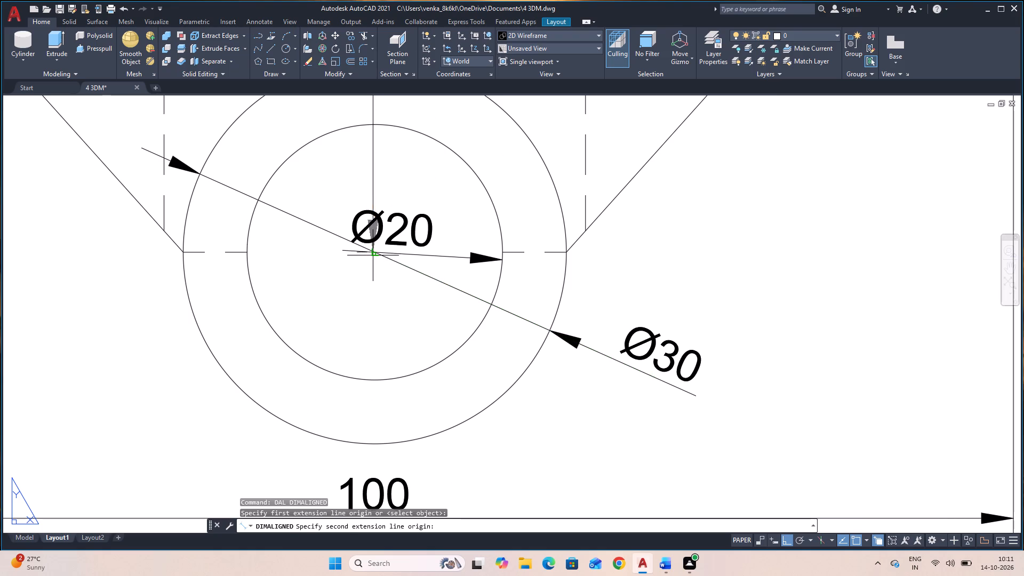
scroll(416, 260, down, 4)
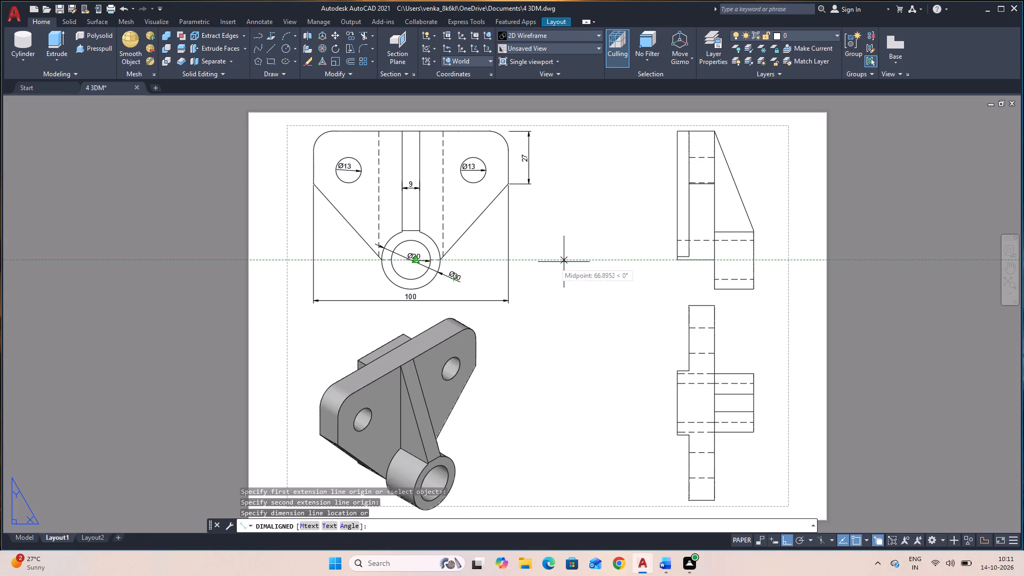
click(543, 265)
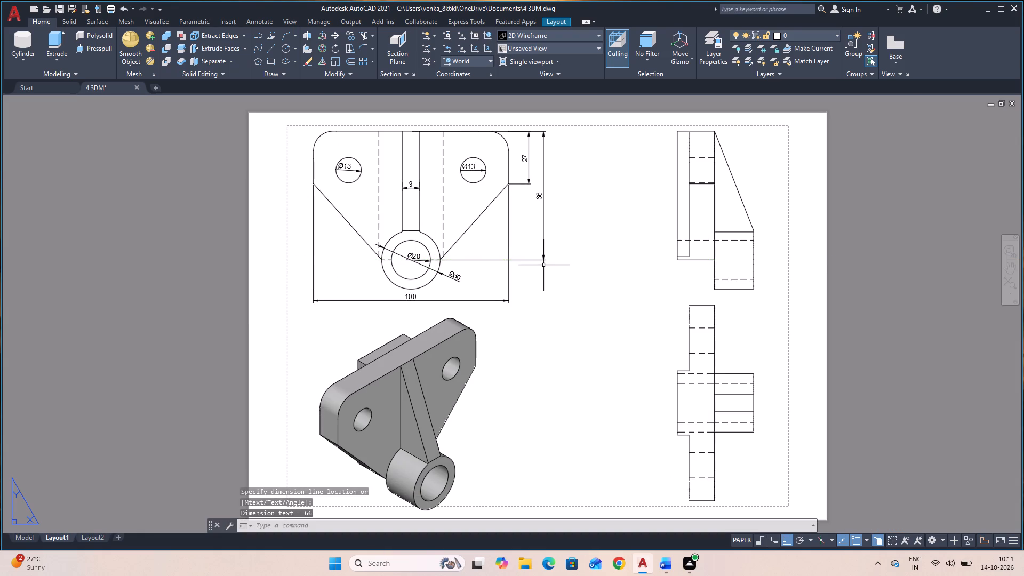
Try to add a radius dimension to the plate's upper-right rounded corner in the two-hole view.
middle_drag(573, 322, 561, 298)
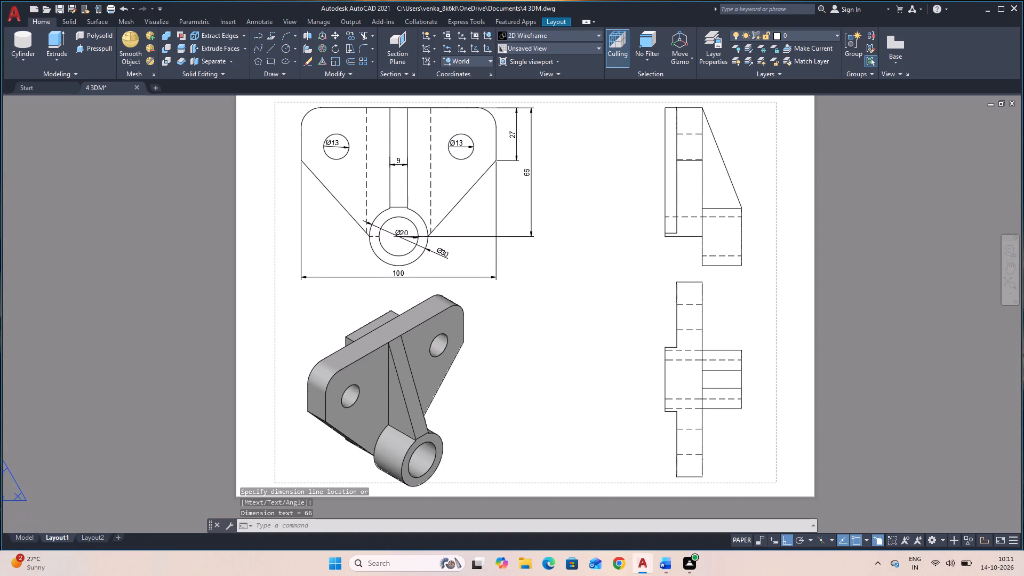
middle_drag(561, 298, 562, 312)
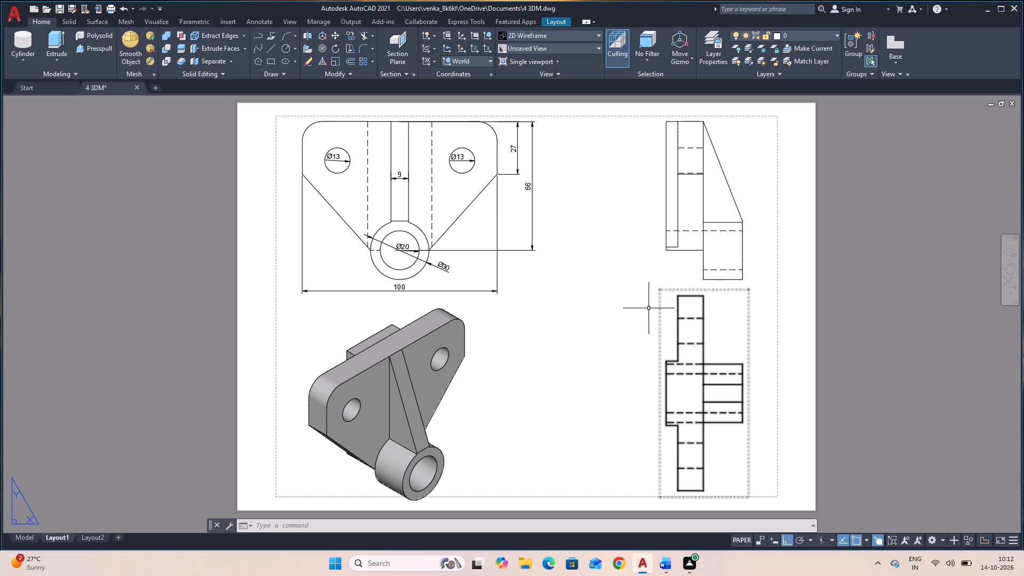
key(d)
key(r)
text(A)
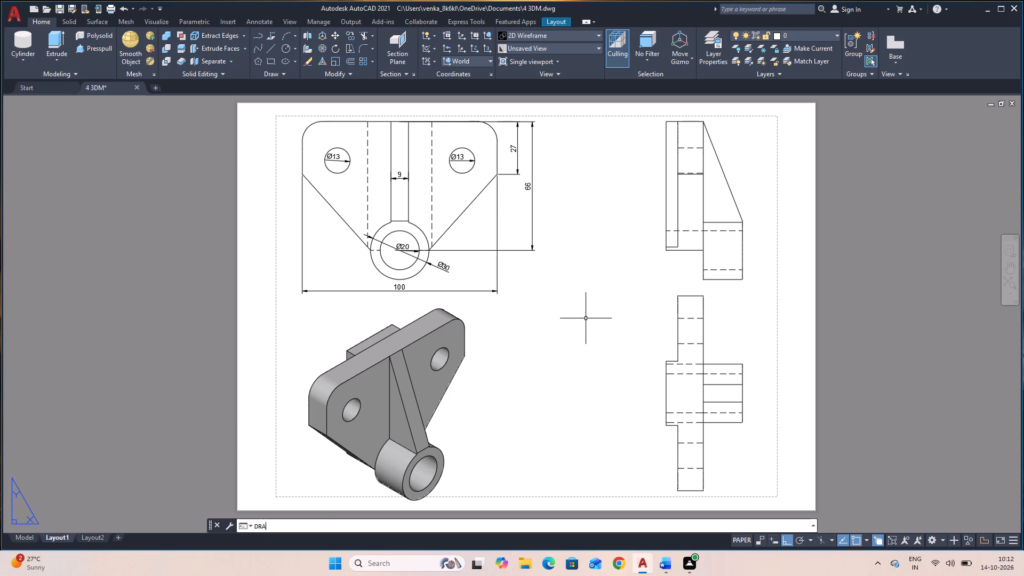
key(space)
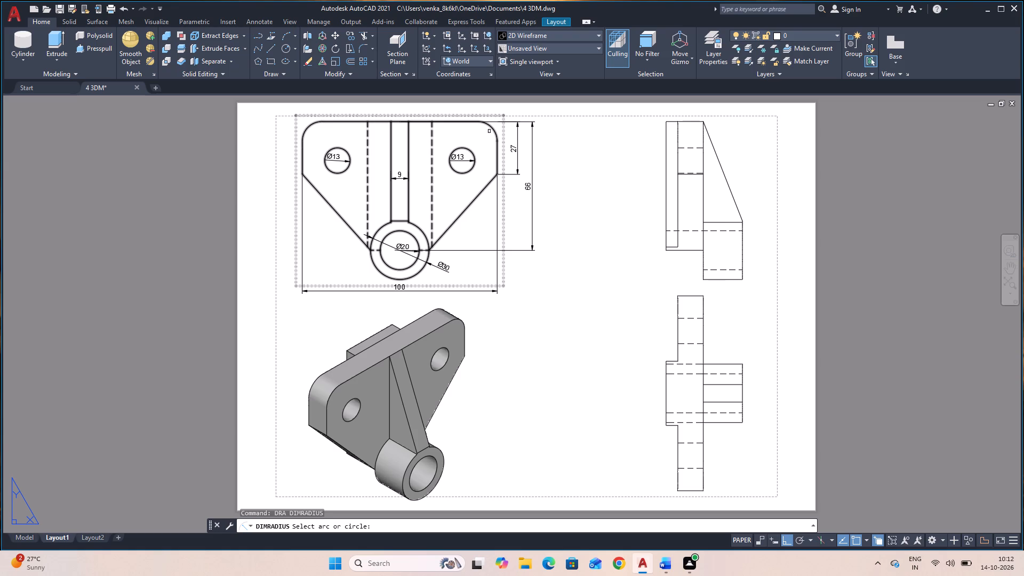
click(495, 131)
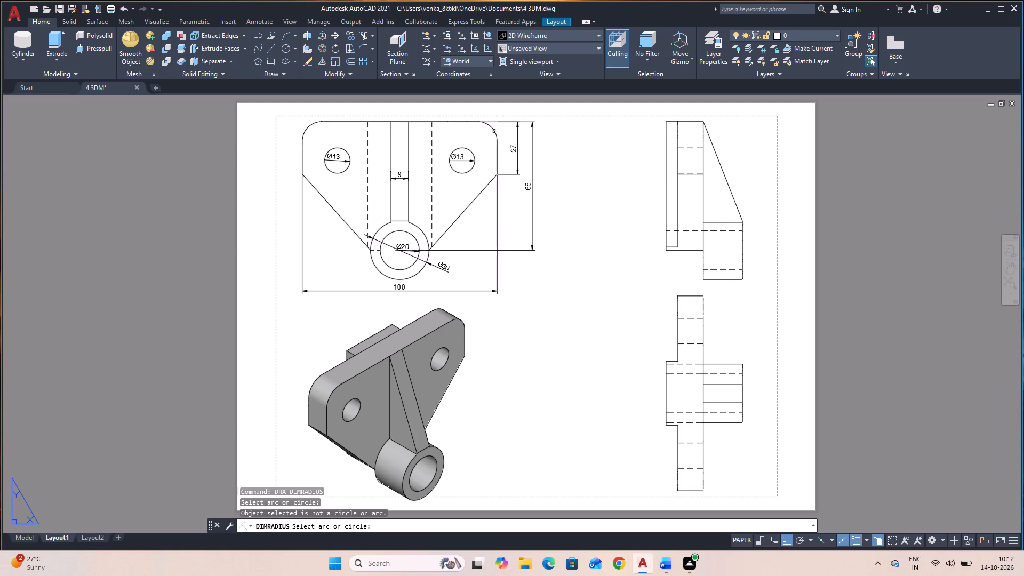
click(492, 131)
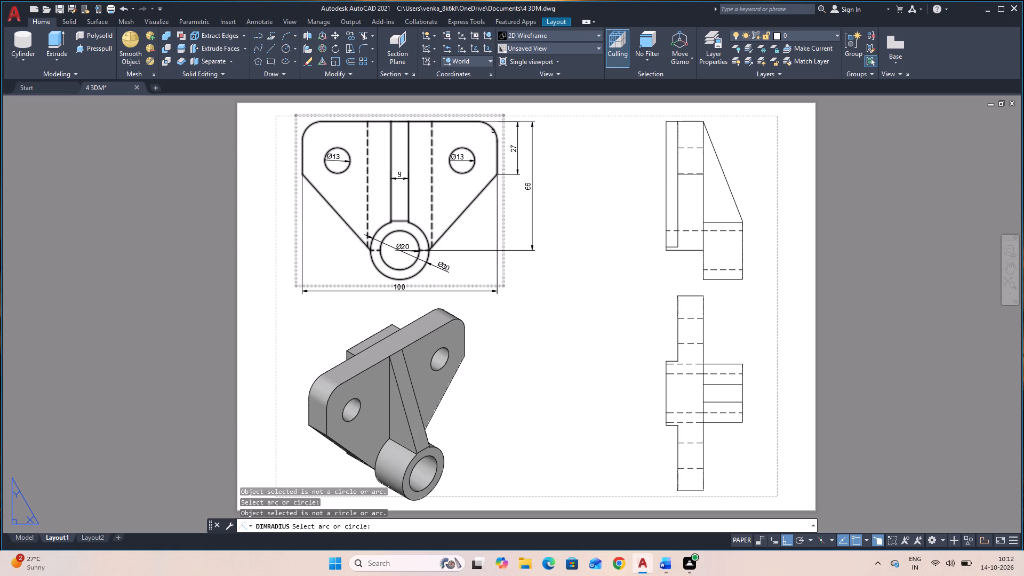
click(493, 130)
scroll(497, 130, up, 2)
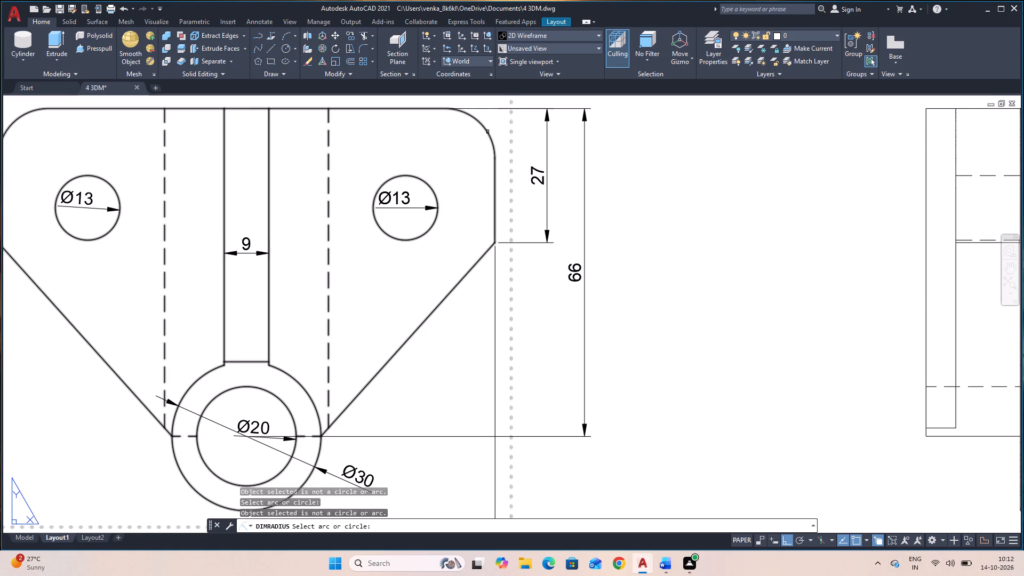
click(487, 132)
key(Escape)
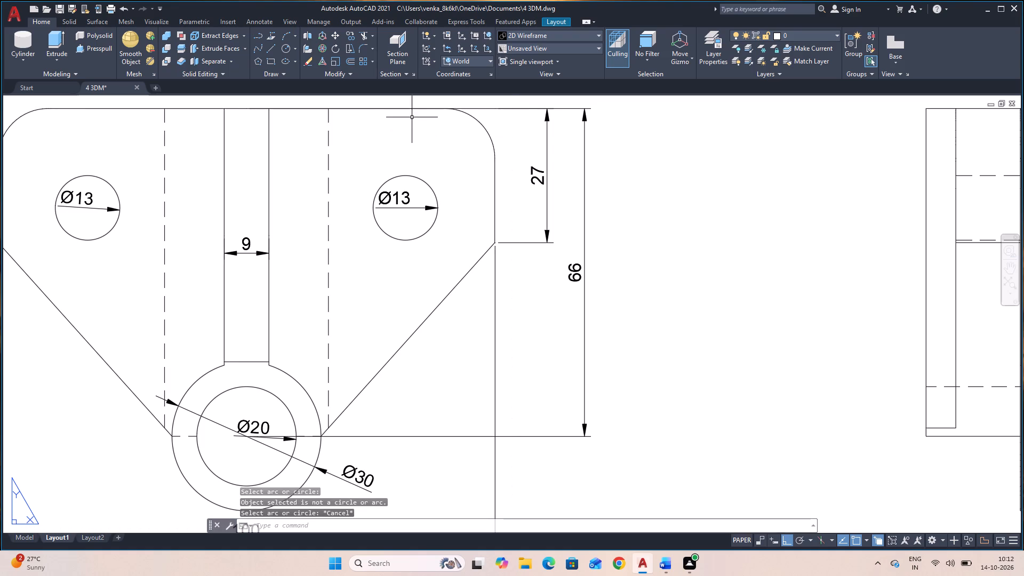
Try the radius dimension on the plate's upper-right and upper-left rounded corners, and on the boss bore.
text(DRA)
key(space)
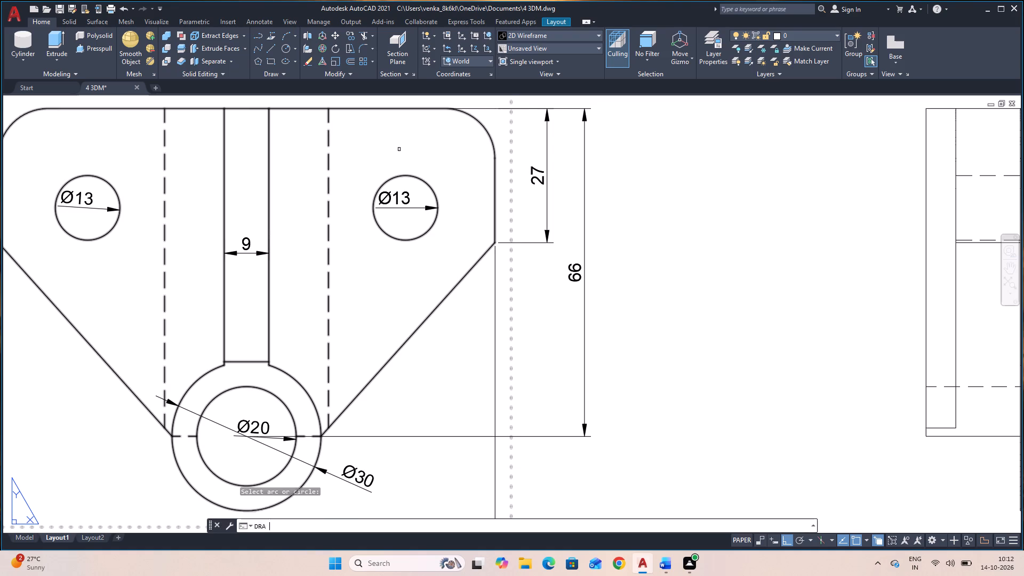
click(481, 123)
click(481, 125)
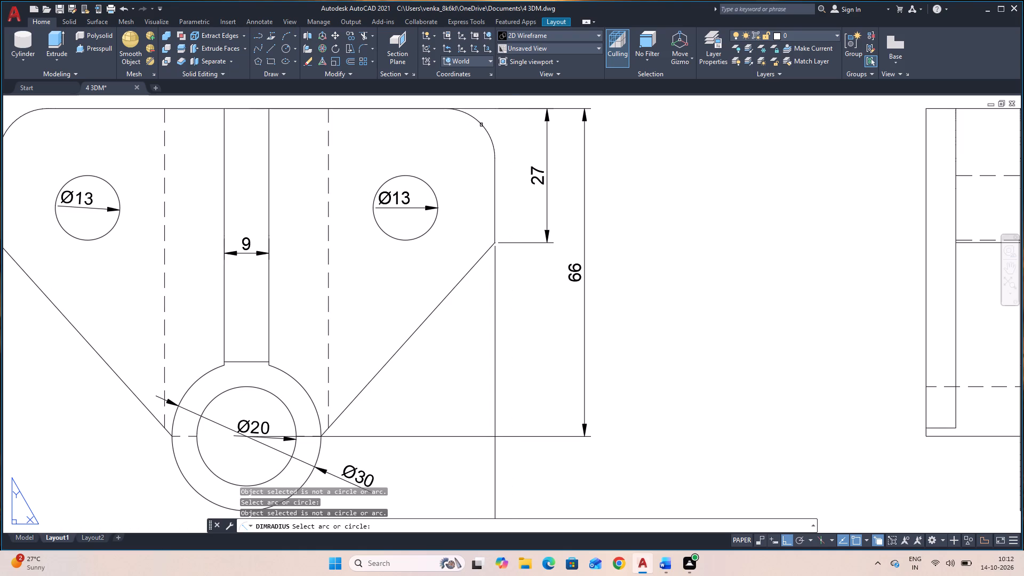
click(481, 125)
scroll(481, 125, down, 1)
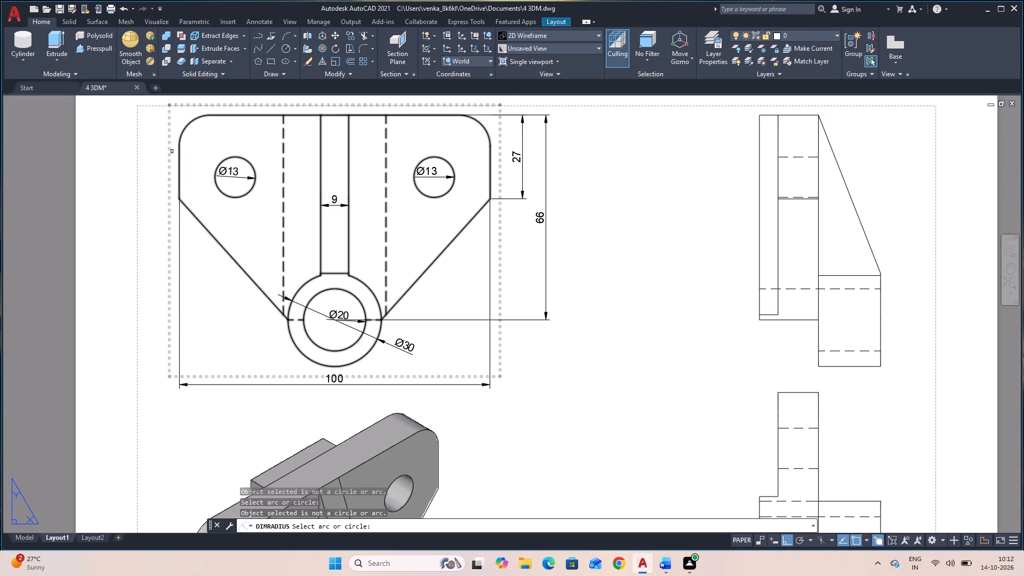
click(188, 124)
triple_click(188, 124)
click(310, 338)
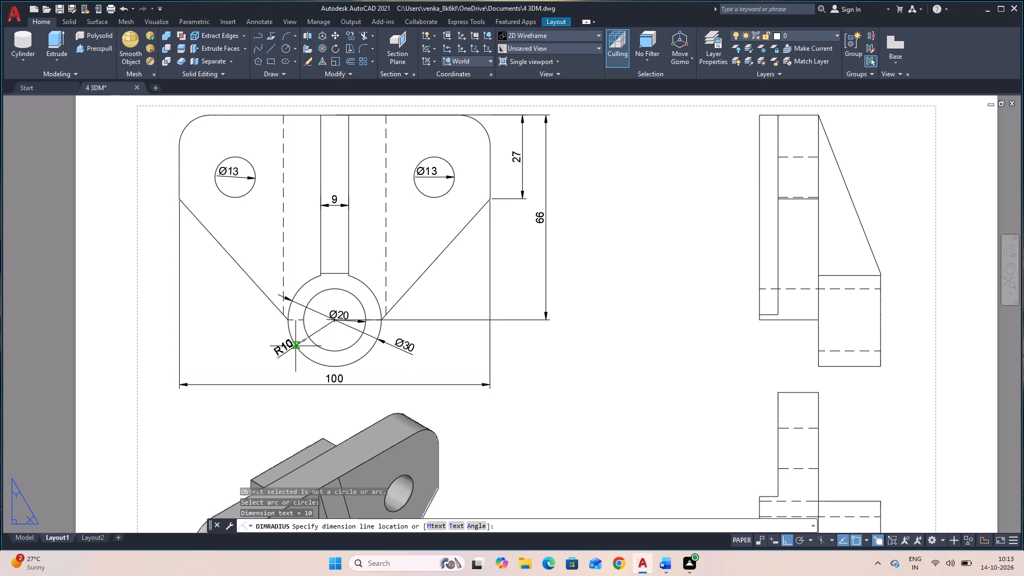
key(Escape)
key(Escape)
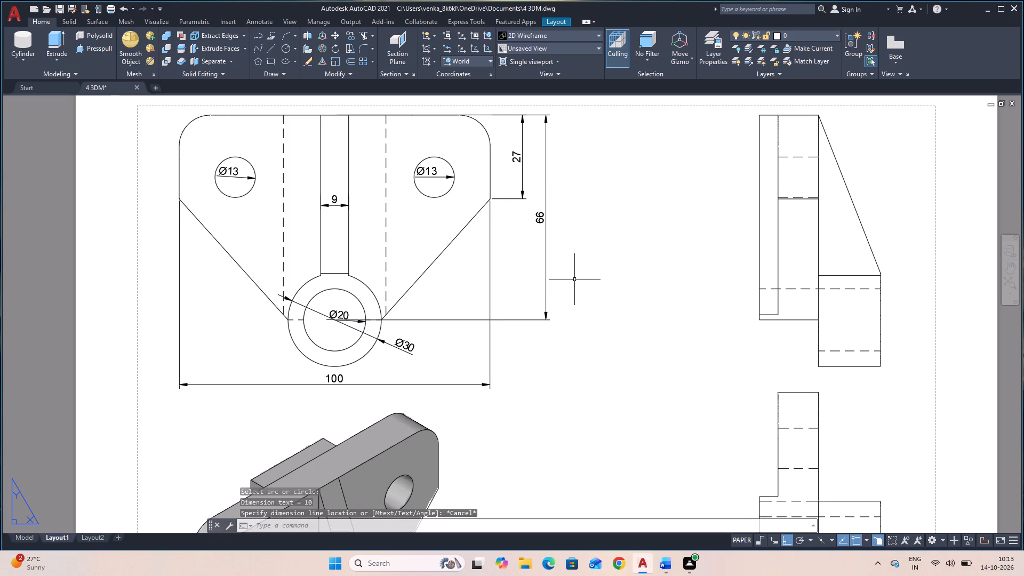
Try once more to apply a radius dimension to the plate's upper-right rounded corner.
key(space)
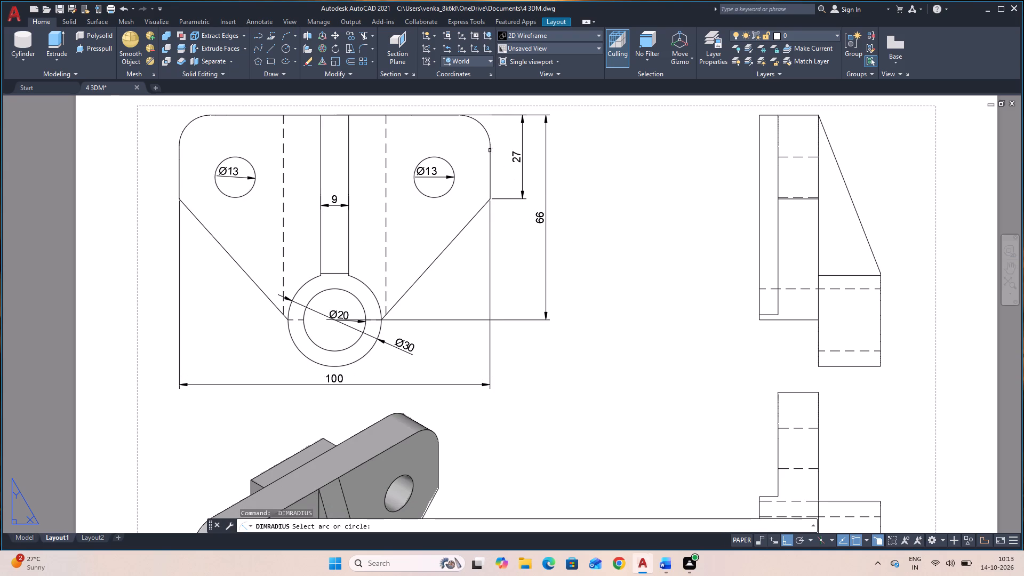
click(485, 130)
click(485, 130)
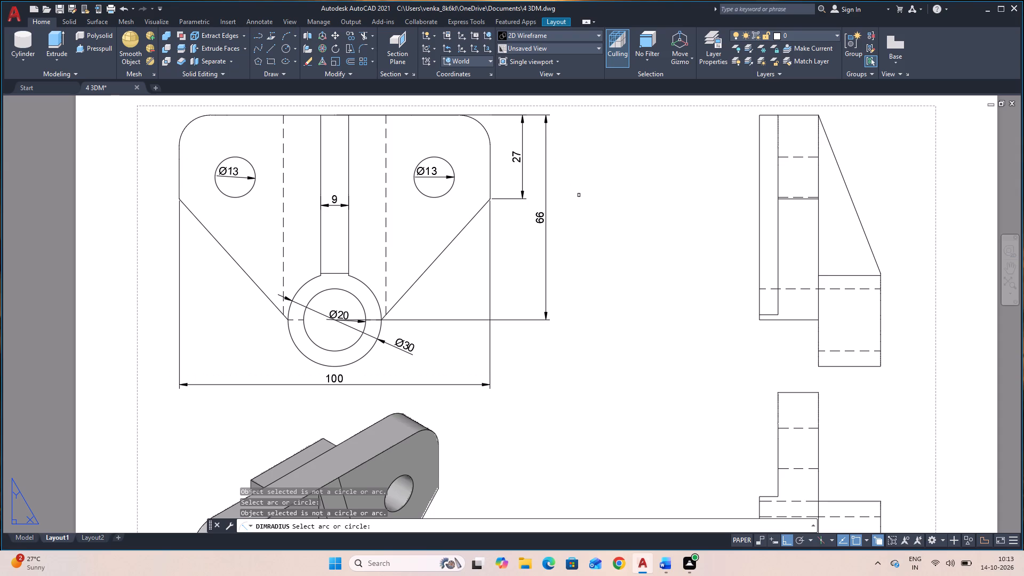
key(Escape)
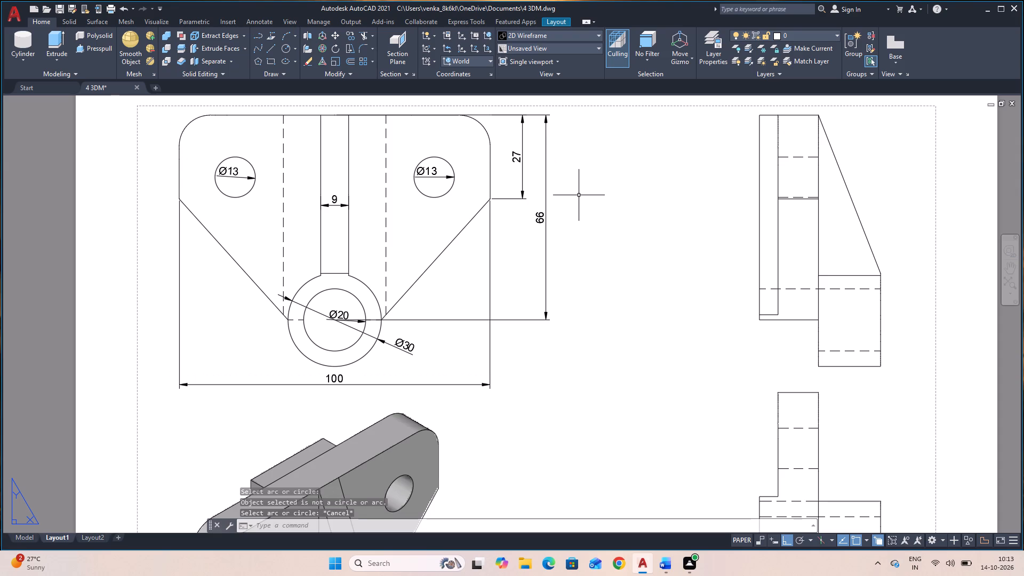
Add a leader from the plate's upper-right rounded corner in the two-hole view with the annotation text R 10.
text(LED)
key(BackSpace)
text(AD)
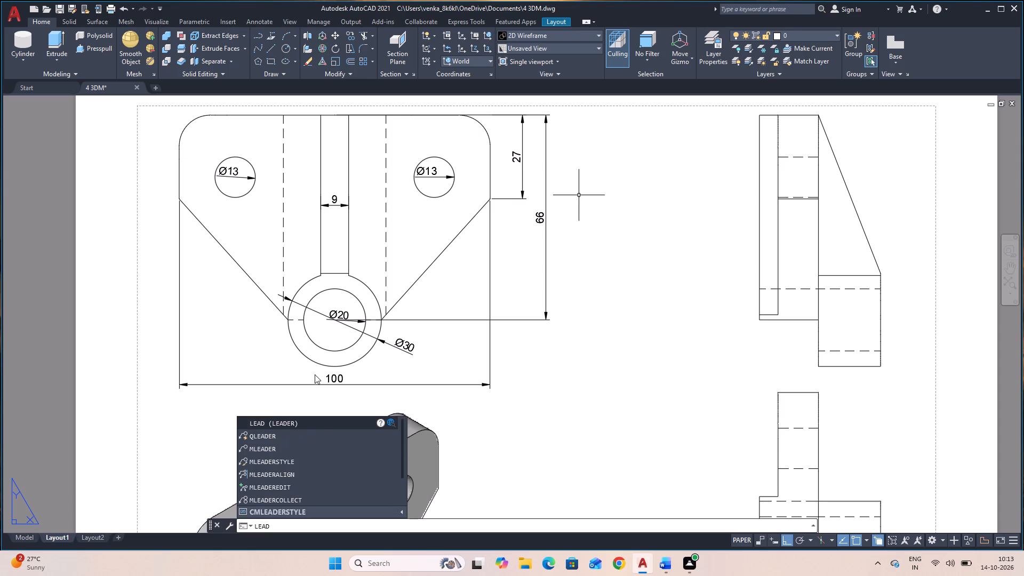
click(315, 427)
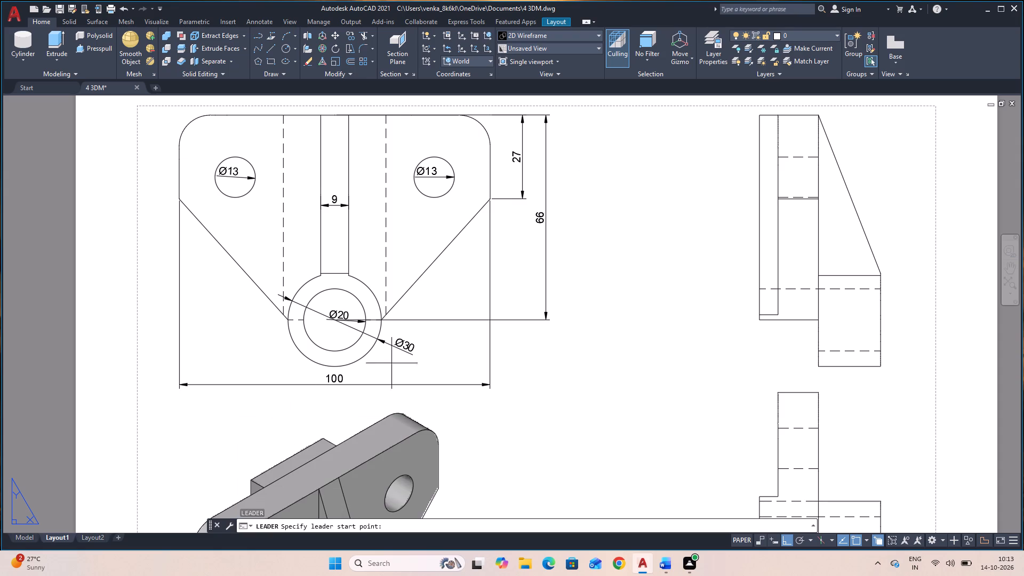
click(481, 125)
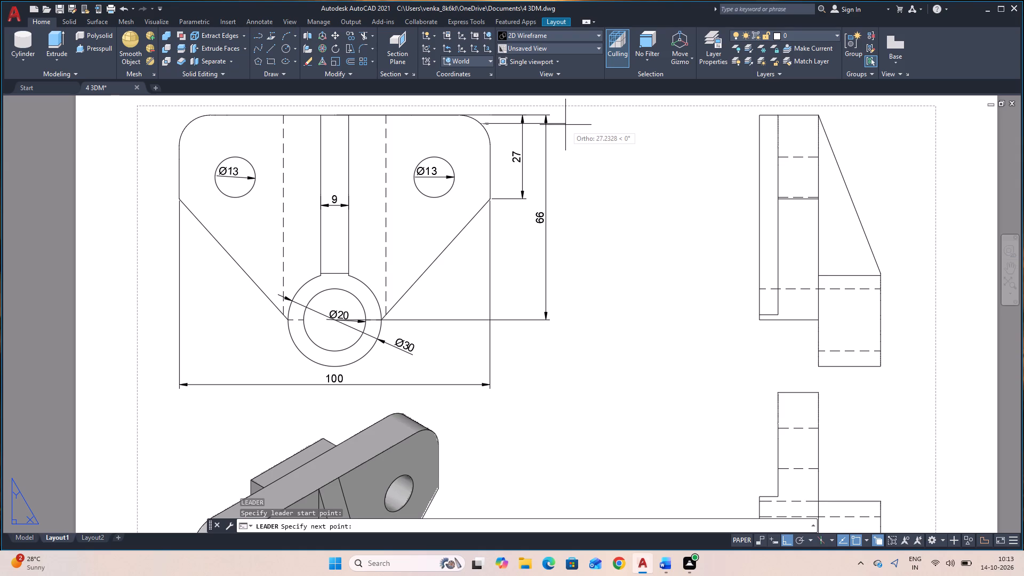
click(565, 125)
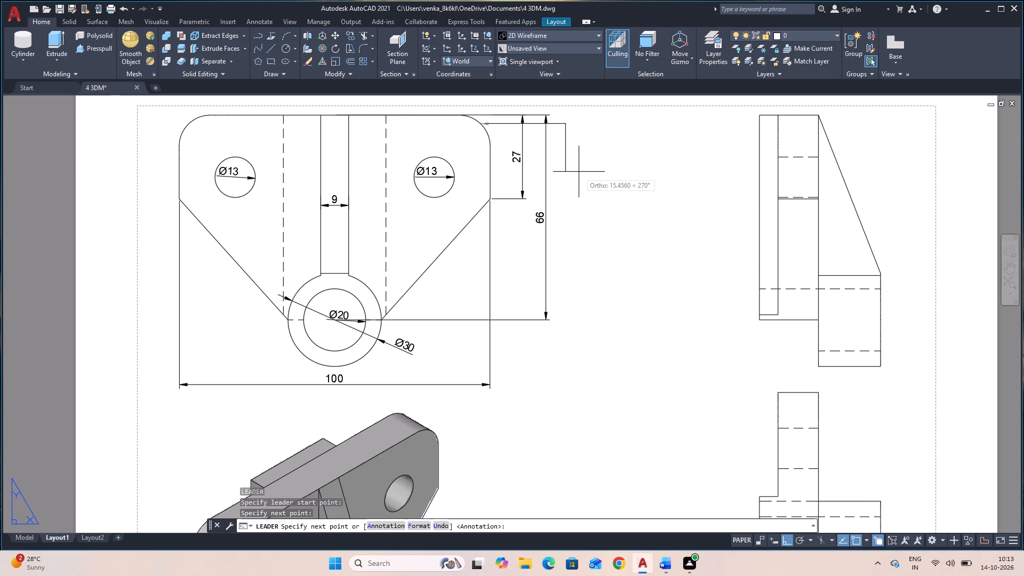
key(a)
key(space)
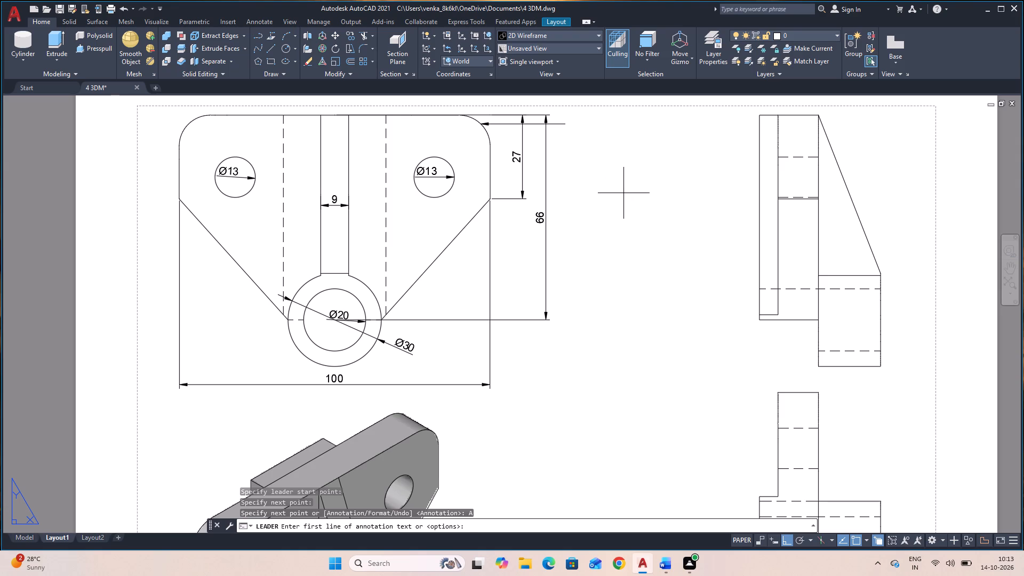
text(R 10)
key(Return)
key(Return)
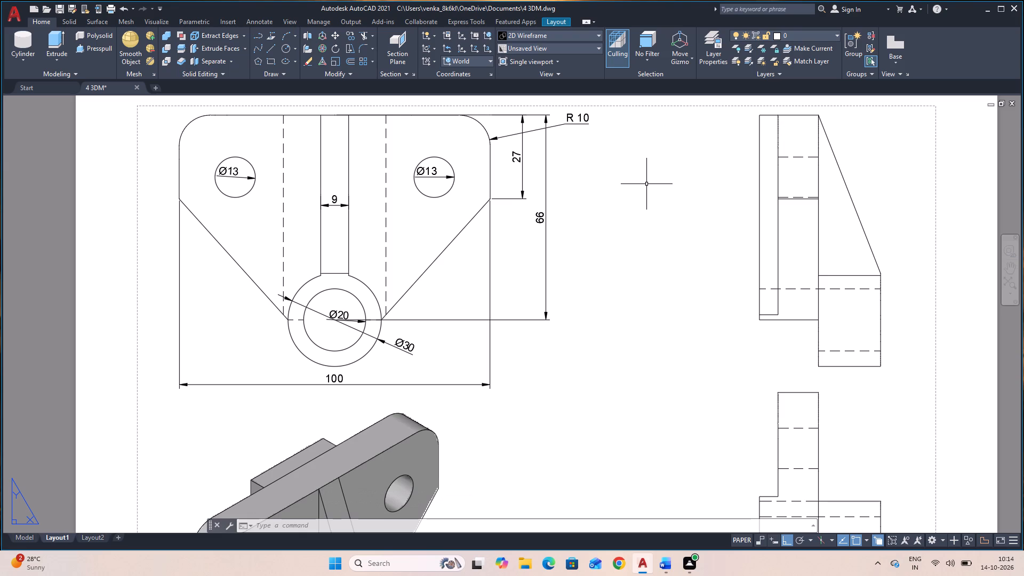
Move the shaded isometric view slightly upward so it fits inside the sheet's printable border.
scroll(646, 184, down, 1)
middle_drag(653, 262, 628, 240)
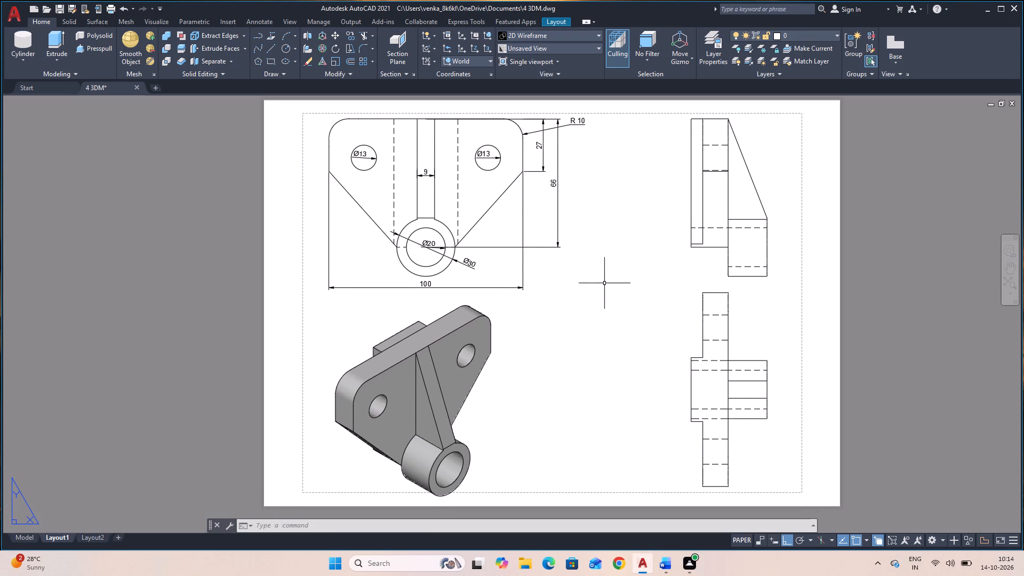
key(Escape)
click(438, 405)
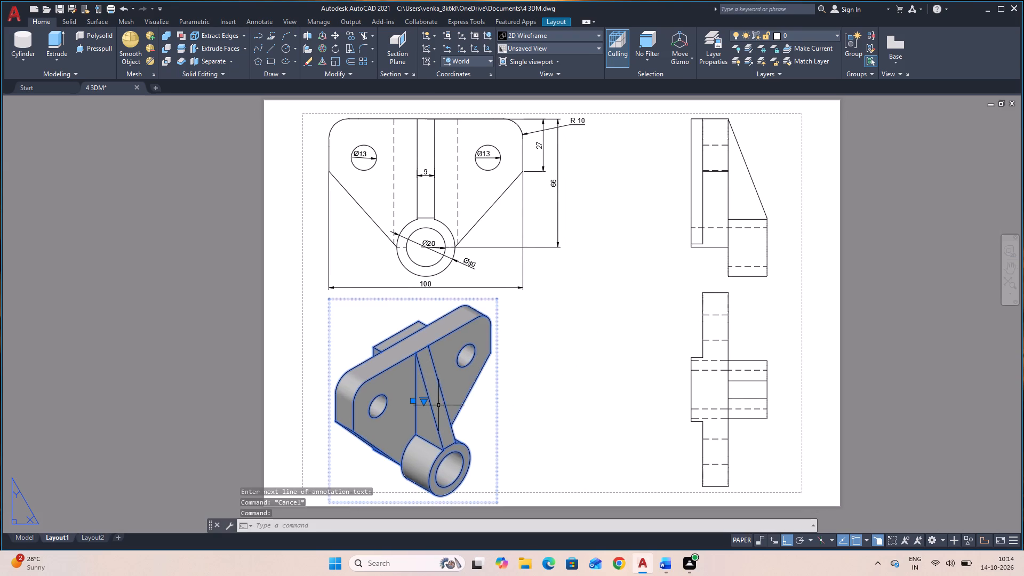
click(413, 402)
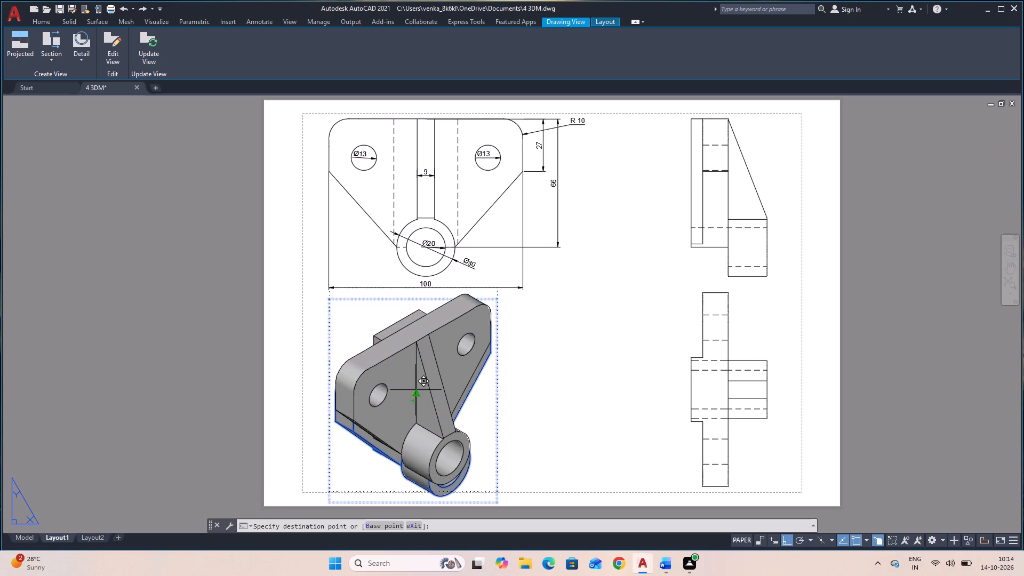
click(416, 390)
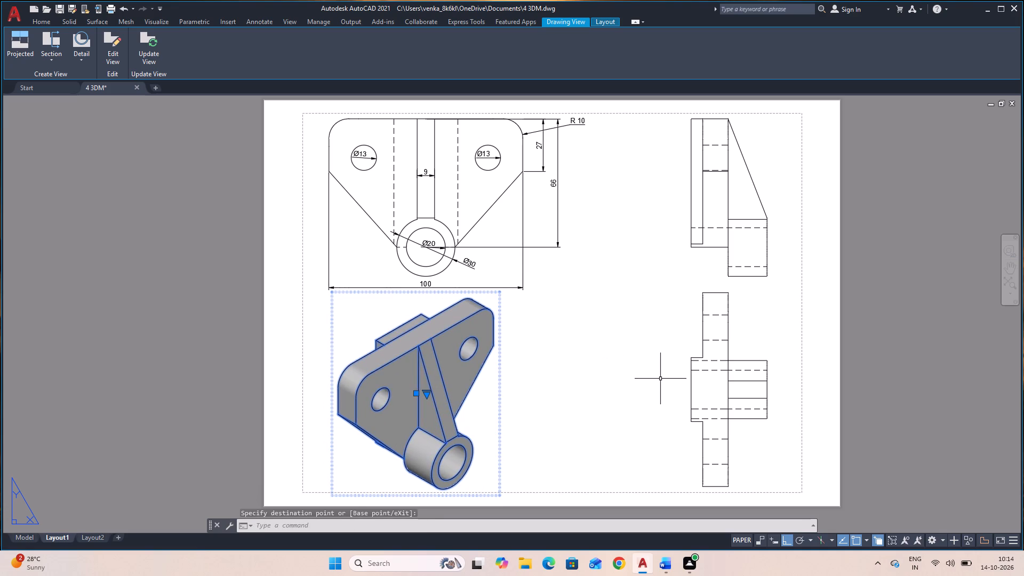
key(Escape)
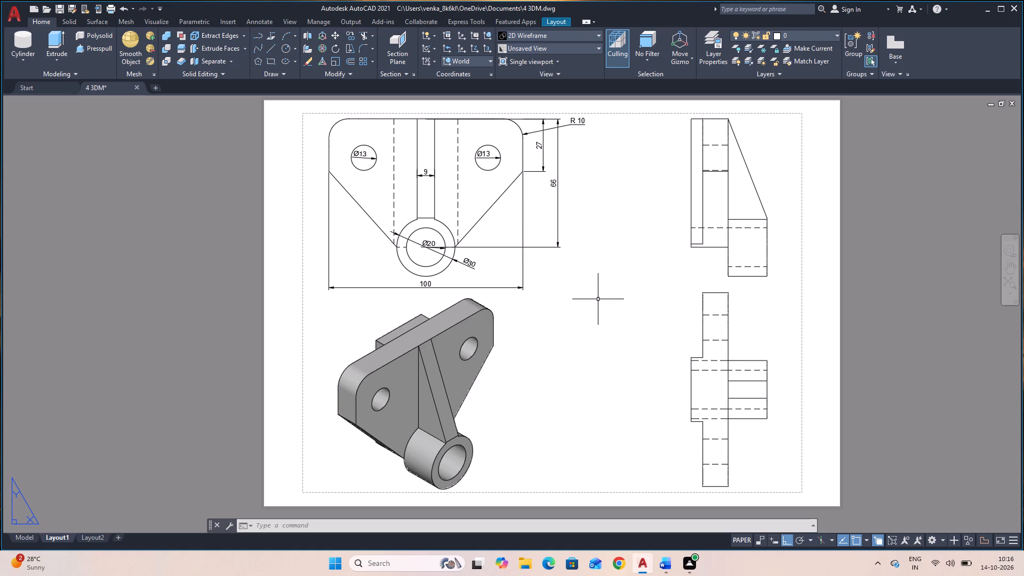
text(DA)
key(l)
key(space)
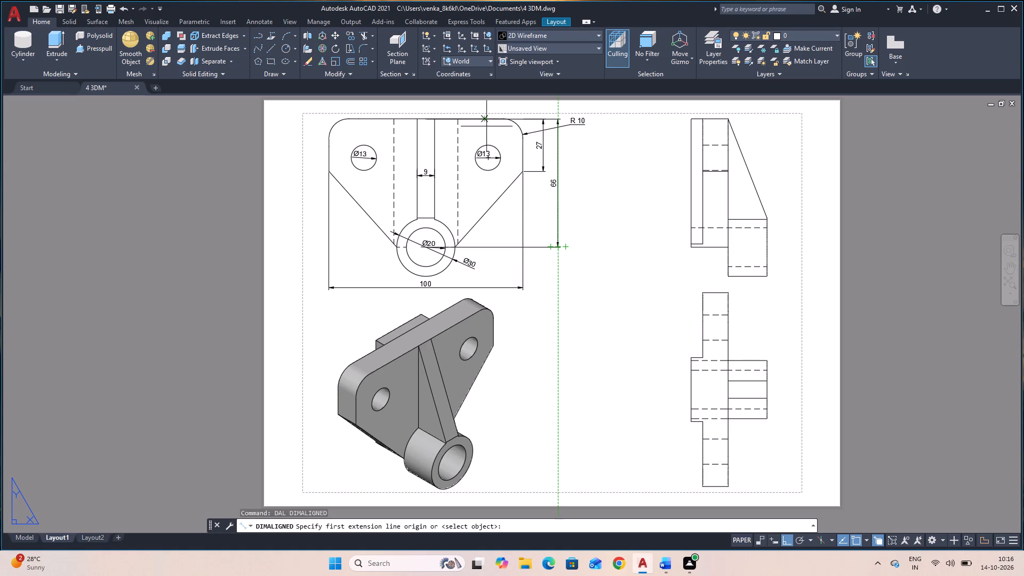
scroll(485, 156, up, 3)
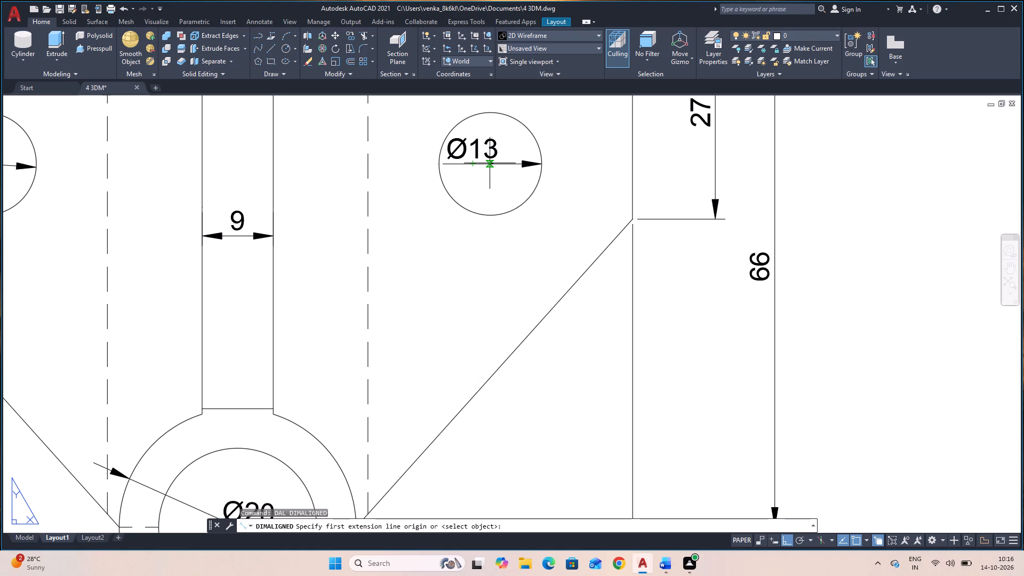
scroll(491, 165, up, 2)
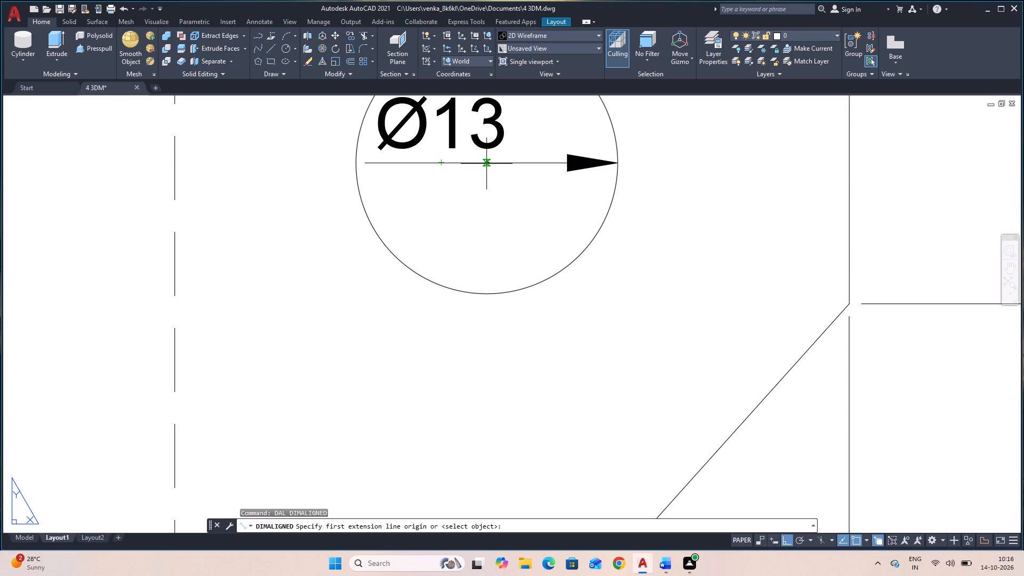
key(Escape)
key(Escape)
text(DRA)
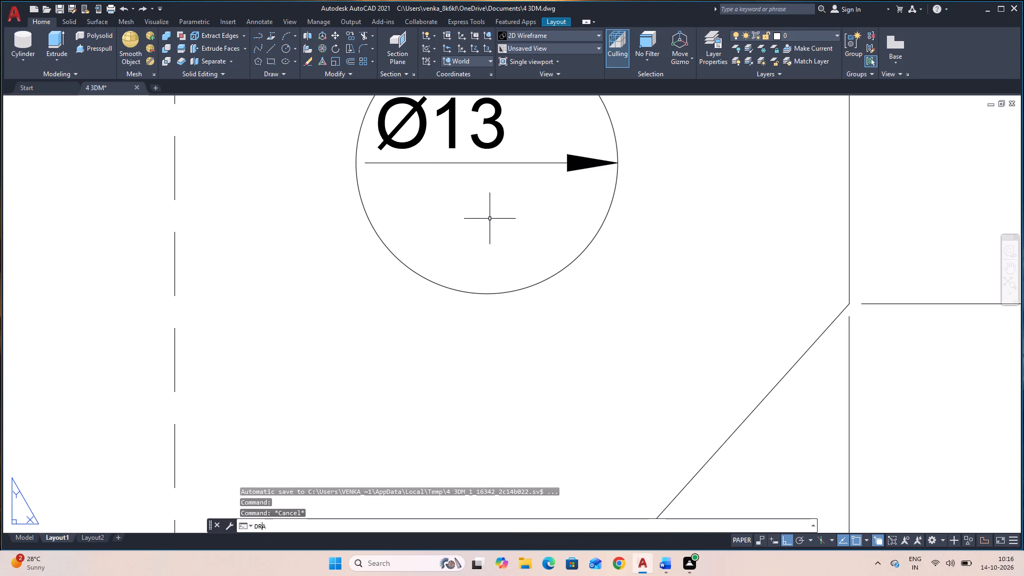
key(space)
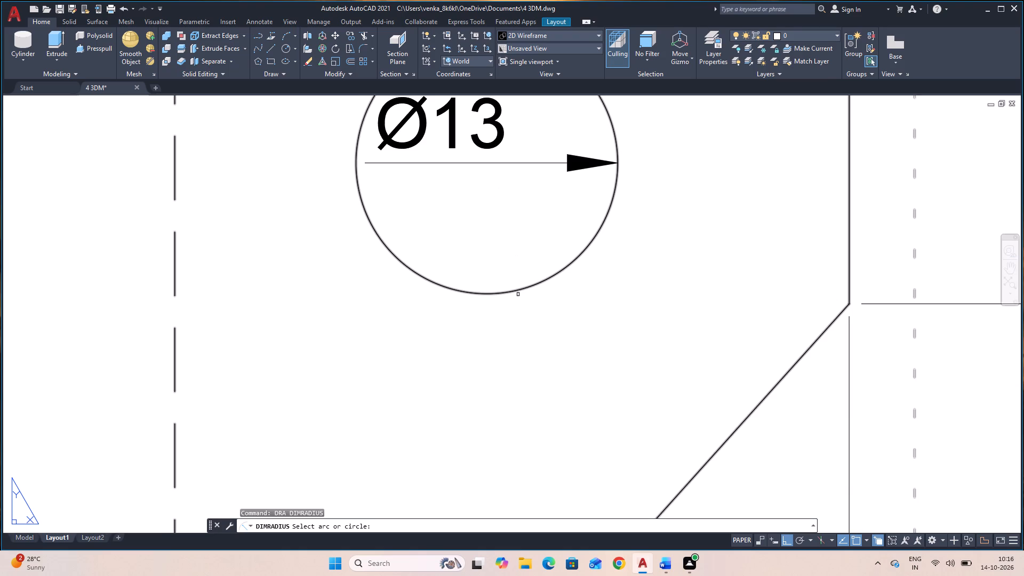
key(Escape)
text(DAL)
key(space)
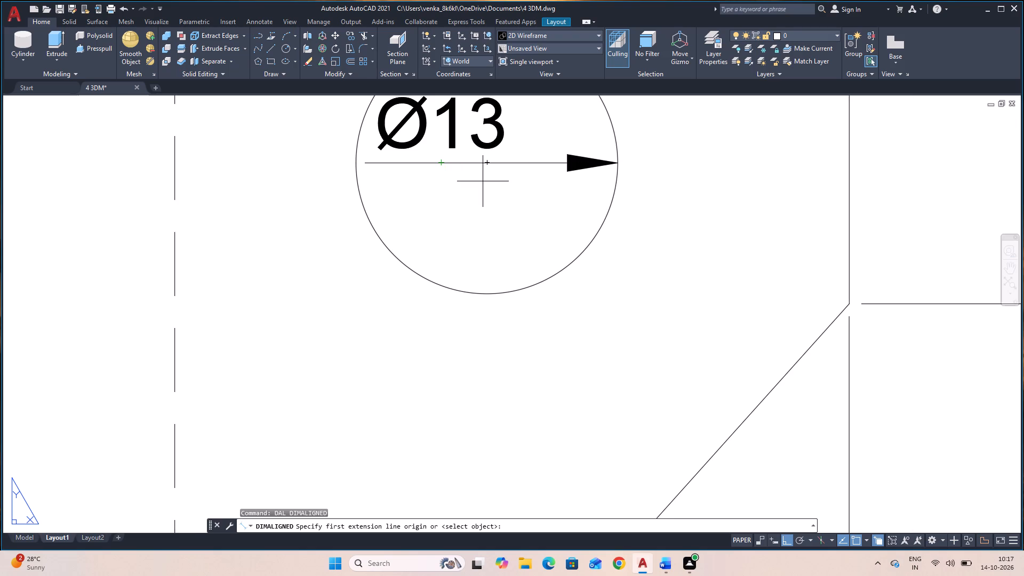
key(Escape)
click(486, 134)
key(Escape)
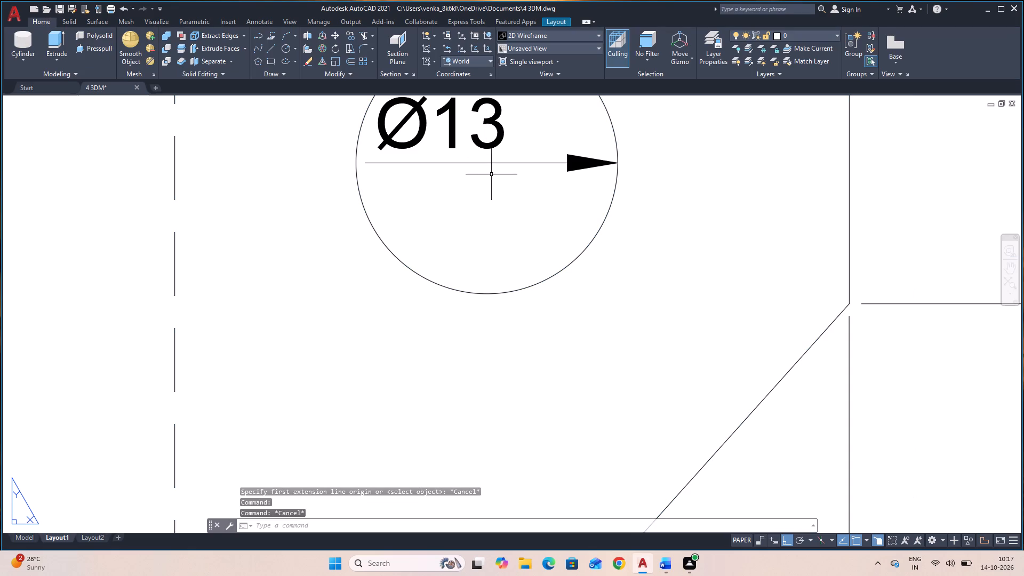
Delete the diameter dimension of the right plate hole in the two-hole view.
click(499, 137)
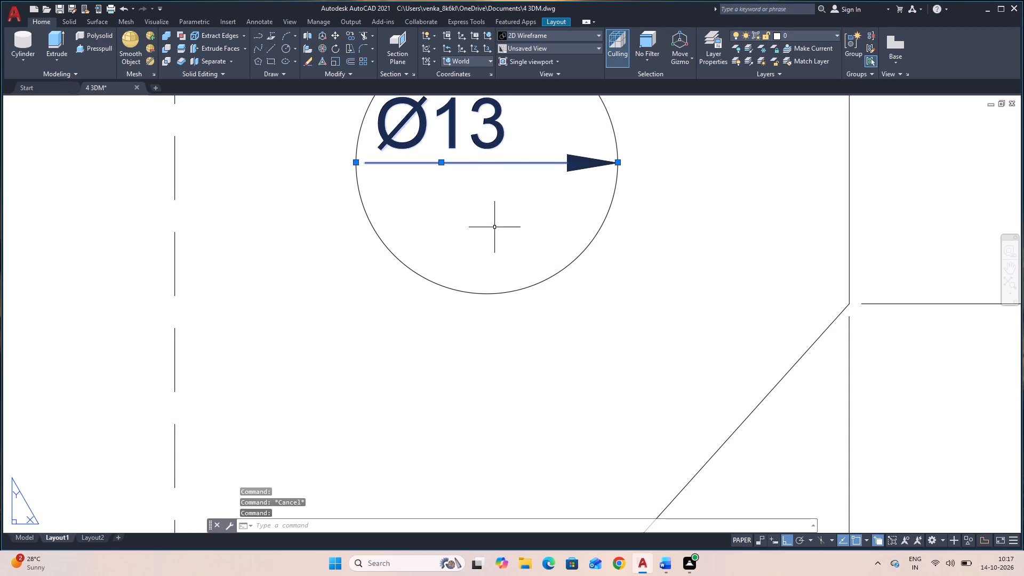
key(Pause)
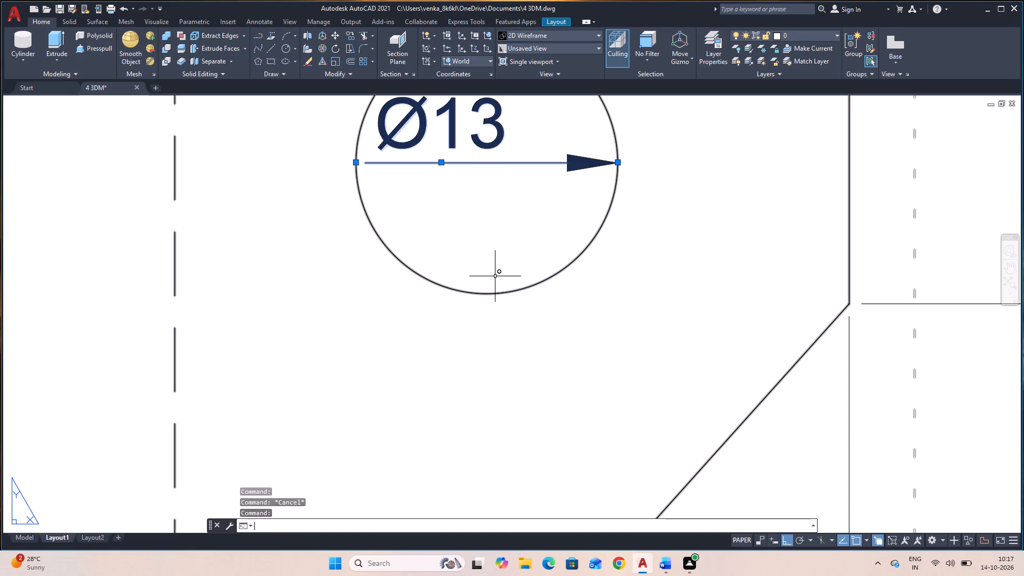
key(Delete)
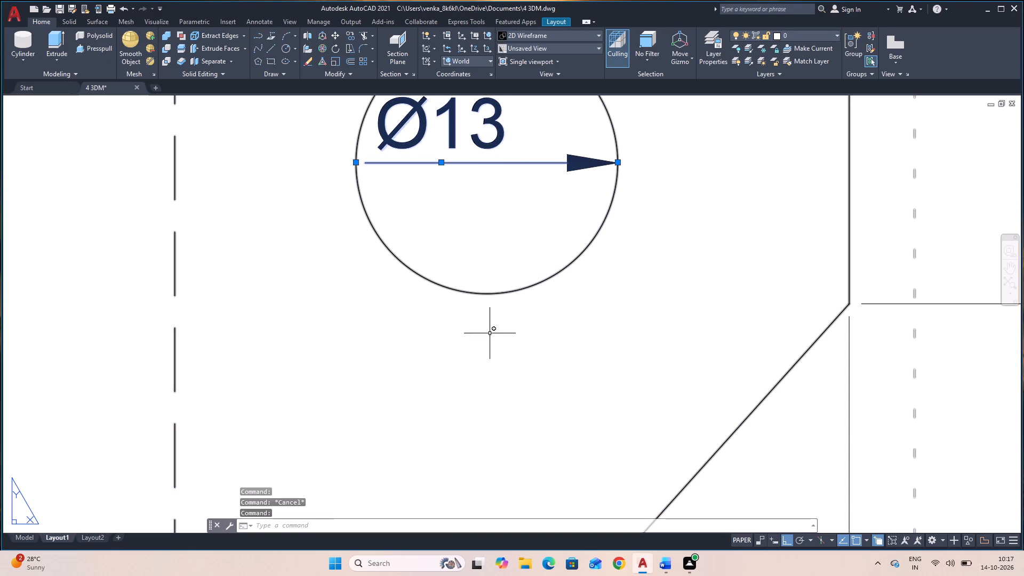
key(Delete)
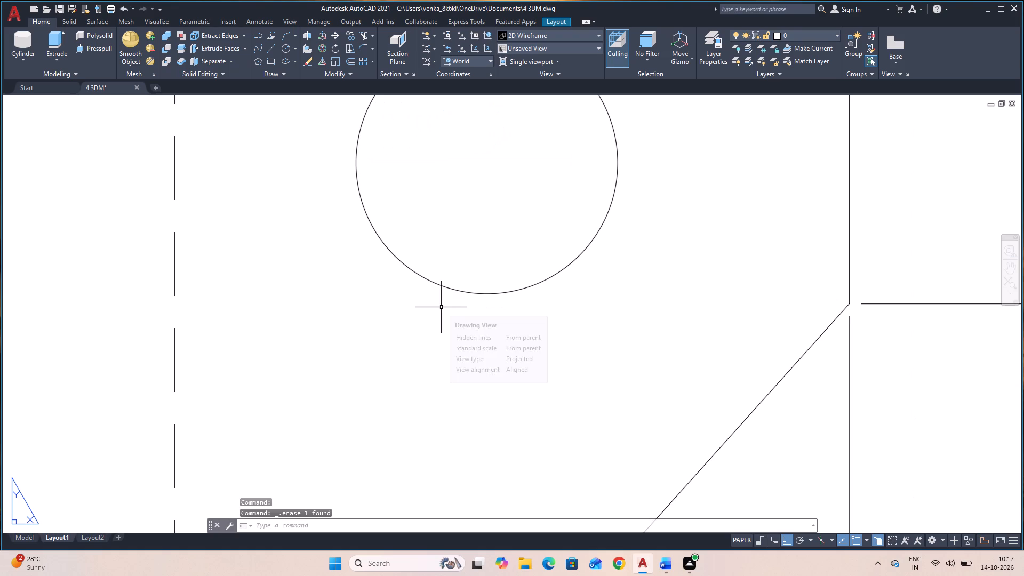
Add an aligned dimension from the right plate hole's centre to the plate's top edge, placed between the hole and the plate's right side.
text(DAL)
key(space)
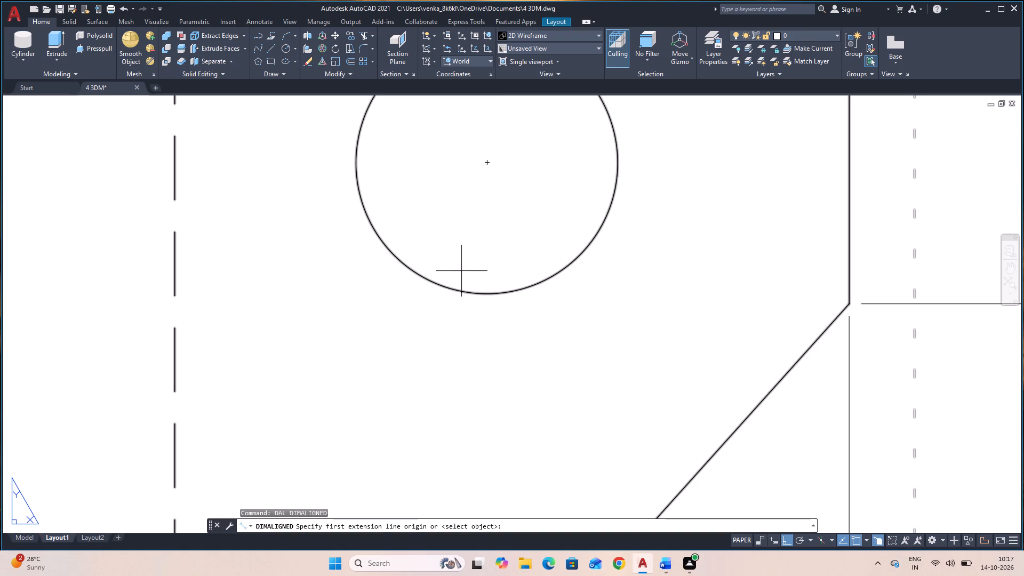
click(489, 165)
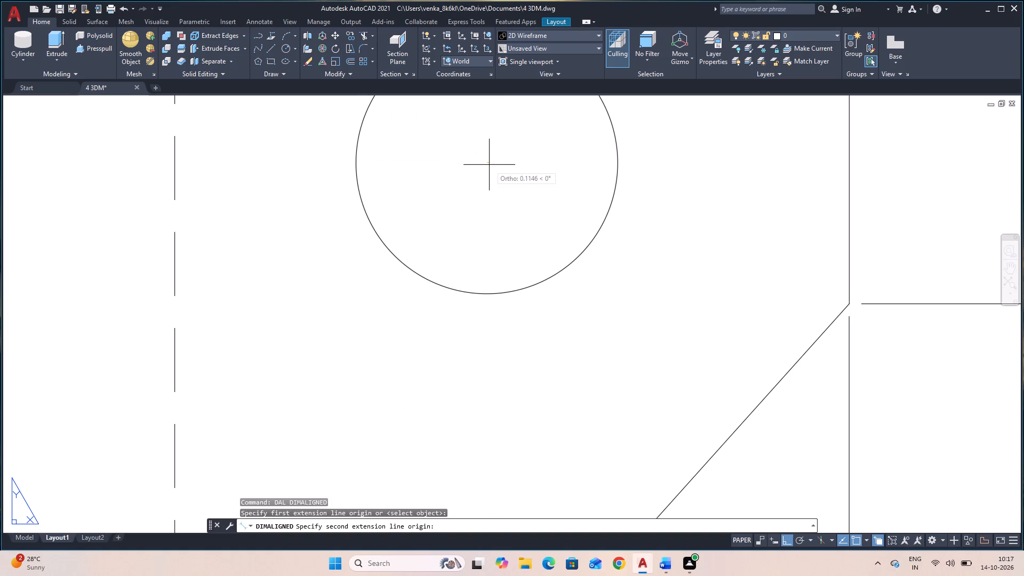
scroll(489, 165, down, 5)
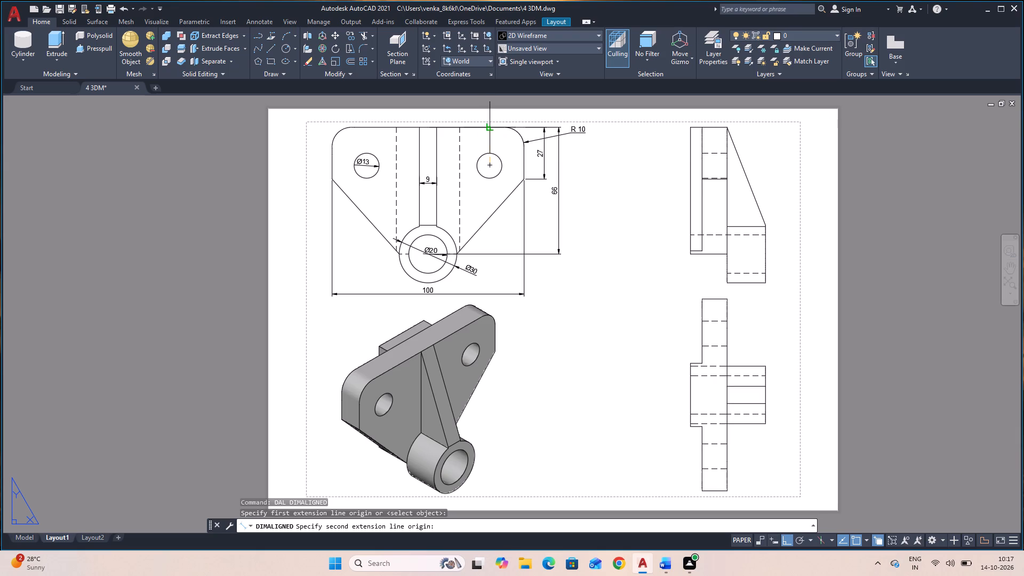
click(491, 126)
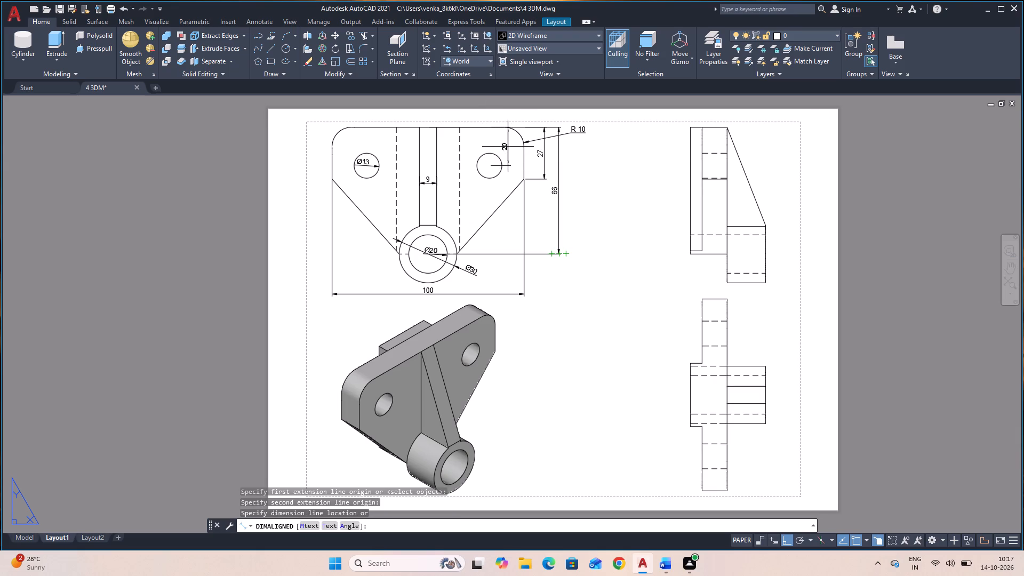
click(509, 147)
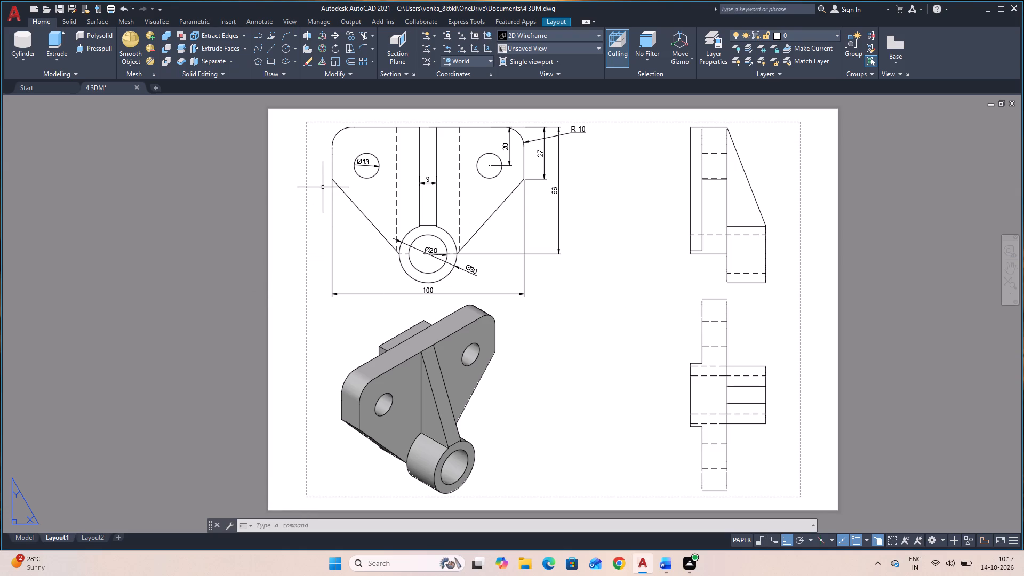
Delete the diameter dimension of the left plate hole in the two-hole view.
click(366, 164)
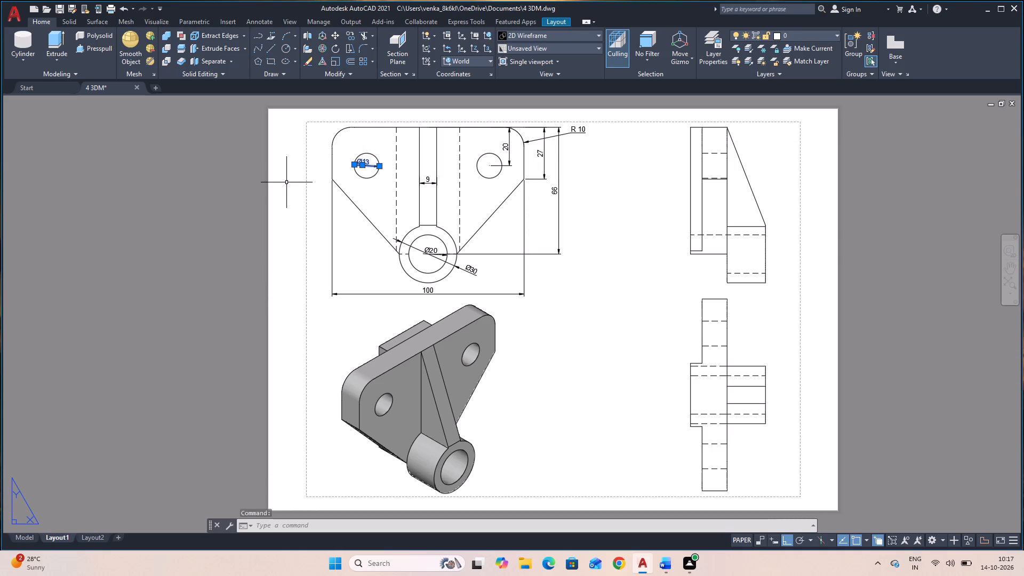
key(Delete)
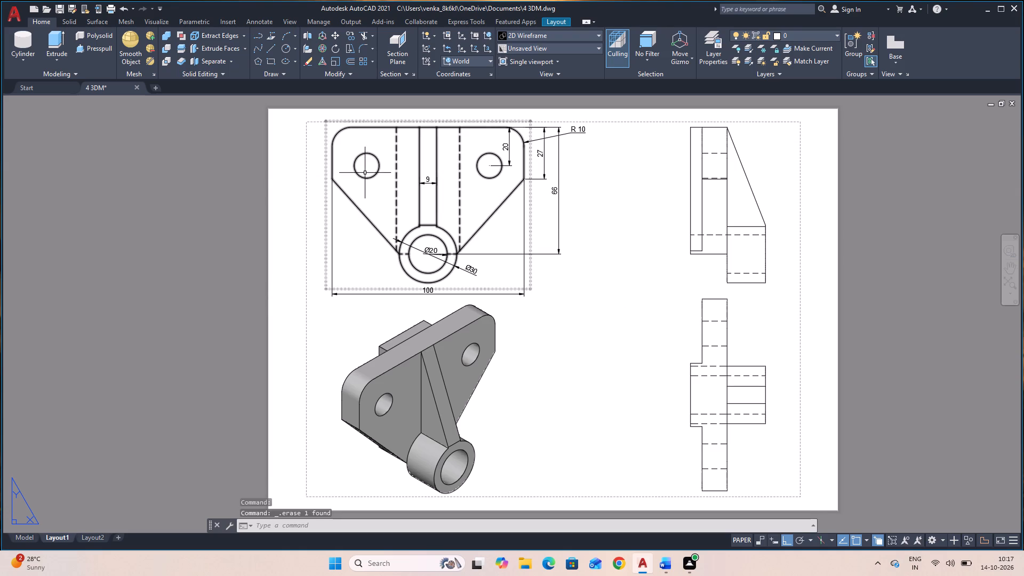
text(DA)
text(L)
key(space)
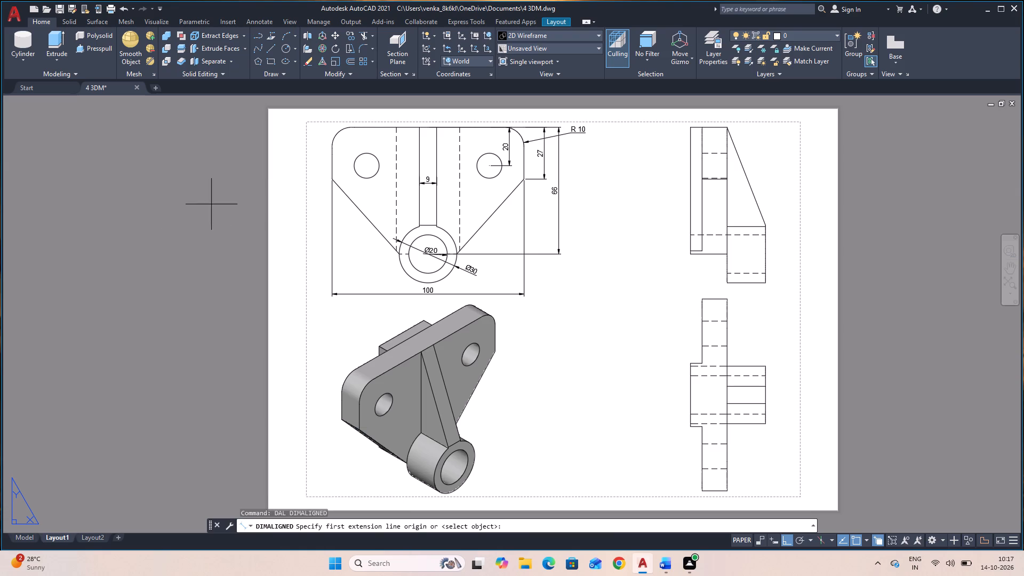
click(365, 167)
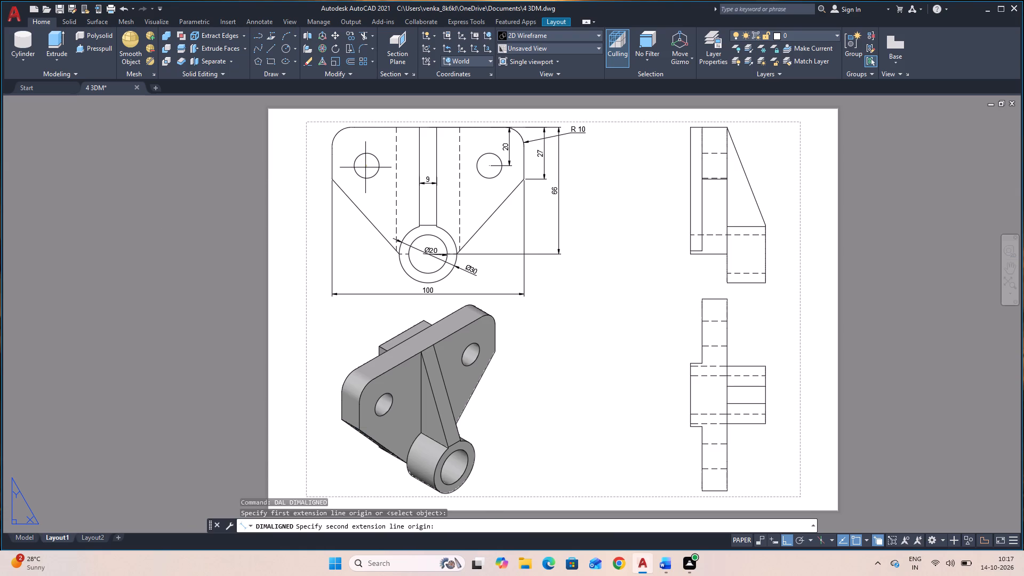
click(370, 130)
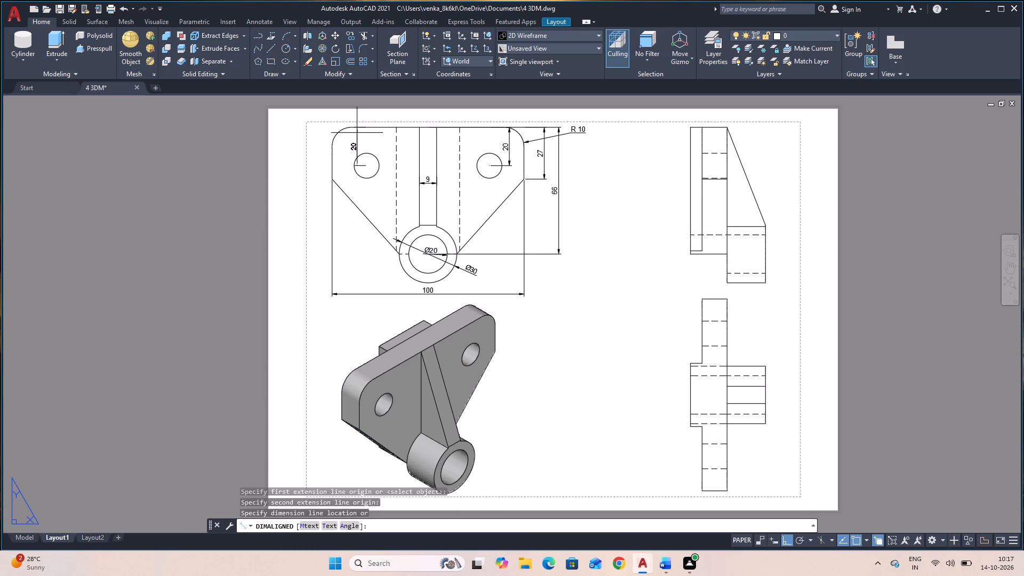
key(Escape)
Add an aligned dimension from the left plate hole's centre to the plate's left edge, placed just above the hole.
key(space)
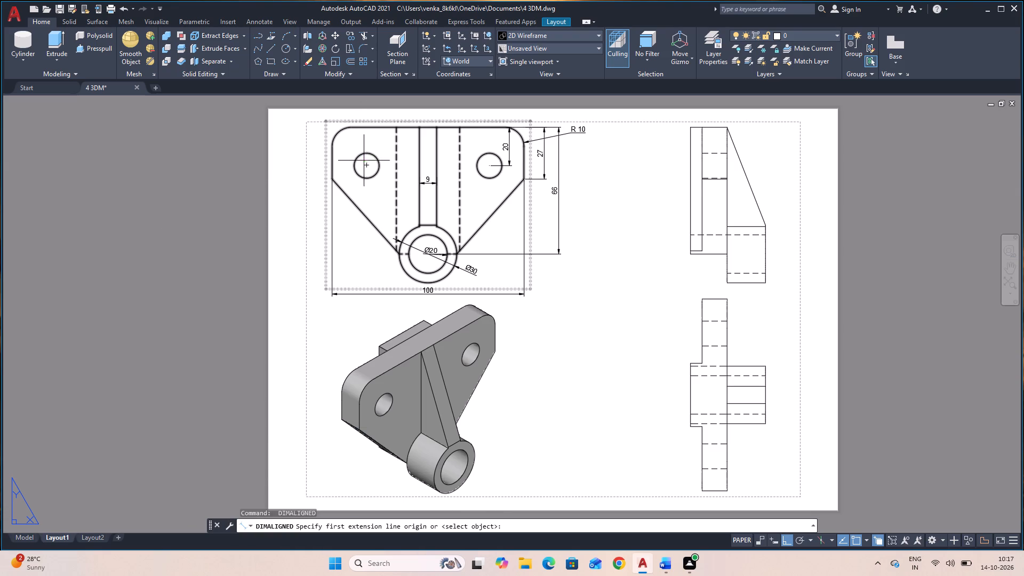
click(366, 165)
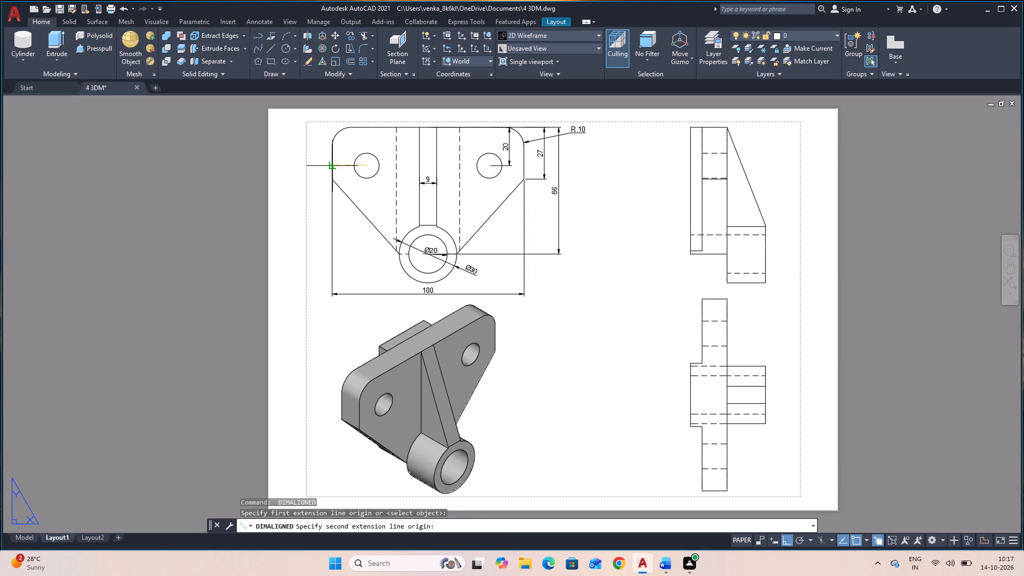
click(332, 165)
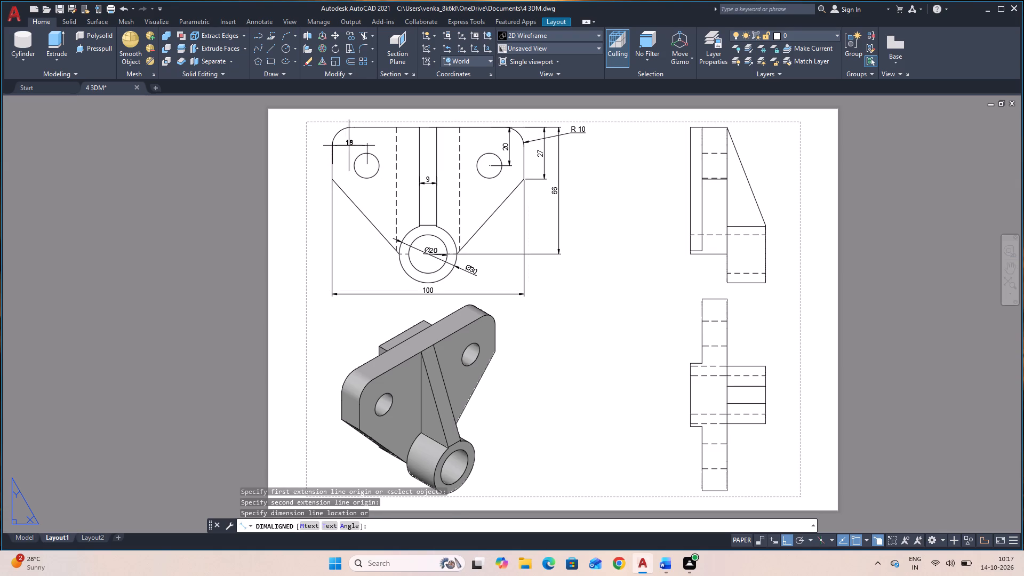
click(350, 146)
key(Escape)
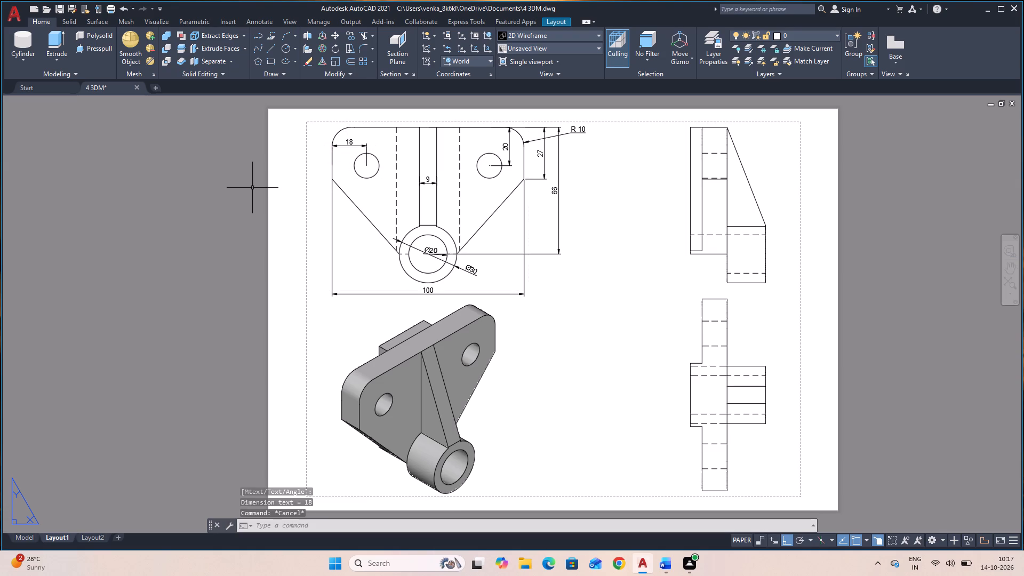
Add a diameter dimension to the left plate hole in the two-hole view, with its text horizontally left of the hole.
text(DDI)
key(space)
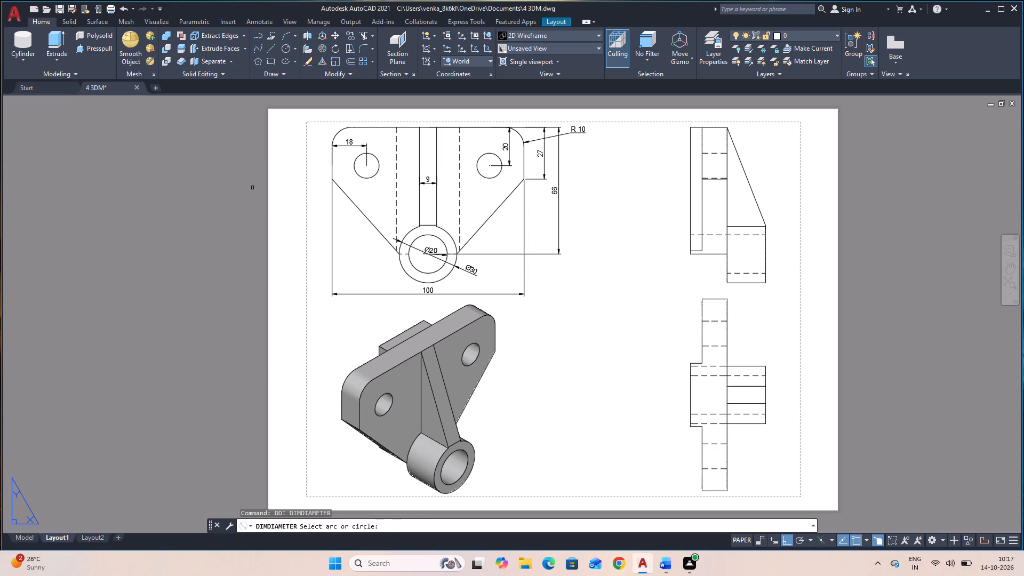
click(356, 172)
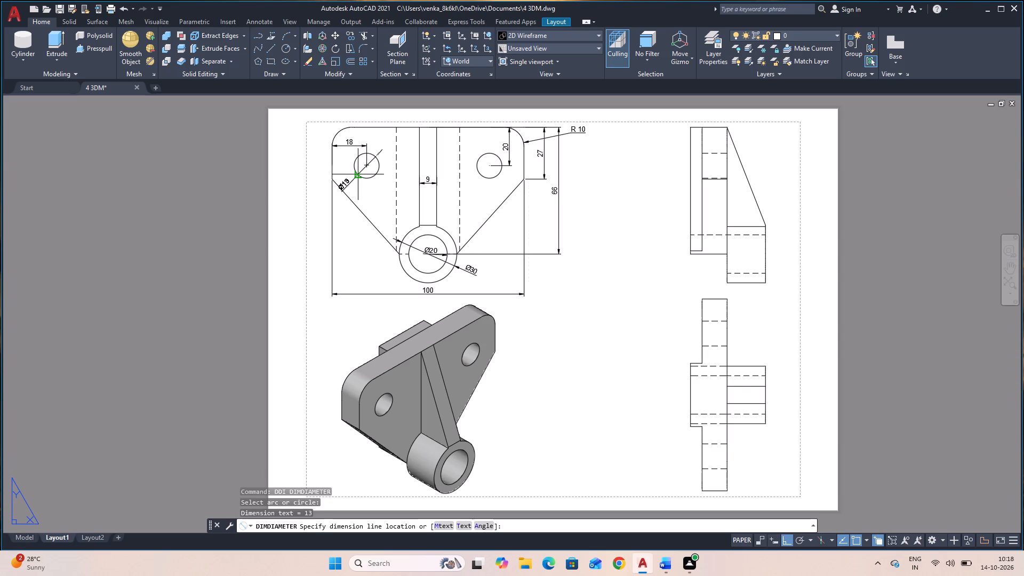
click(357, 165)
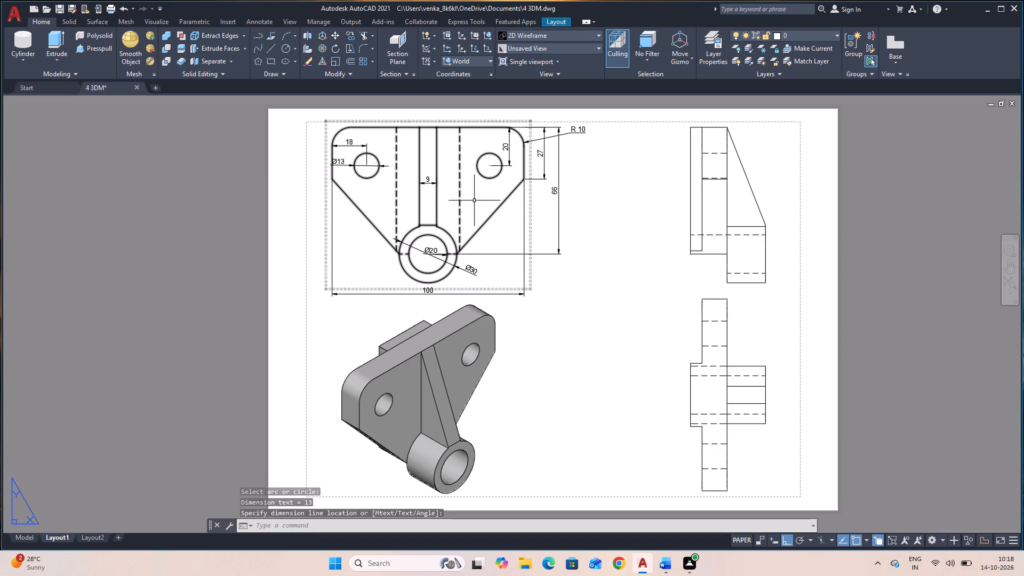
Add a diameter dimension to the right plate hole, with its text placed below and slightly left of the hole.
key(space)
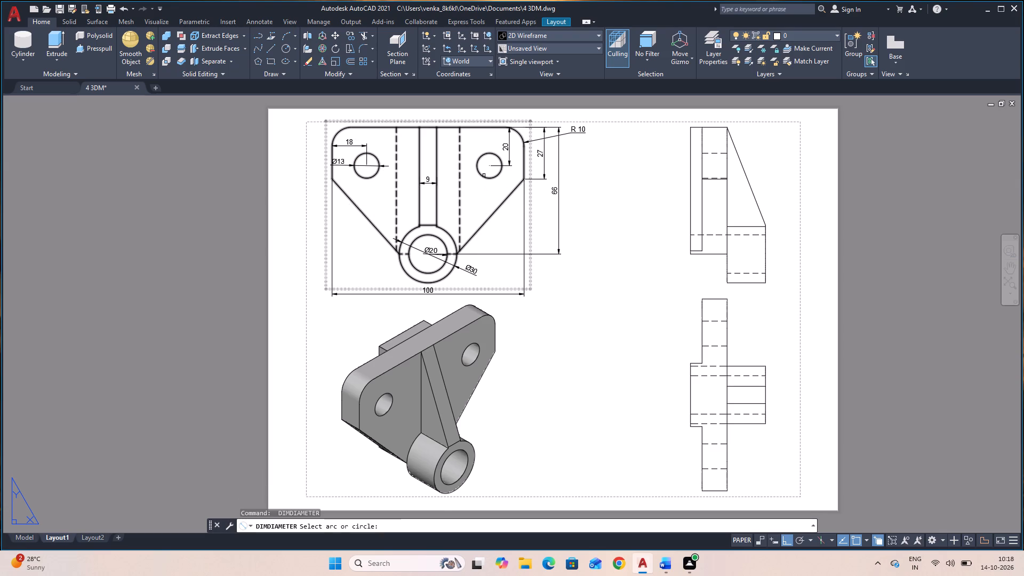
click(484, 176)
click(479, 193)
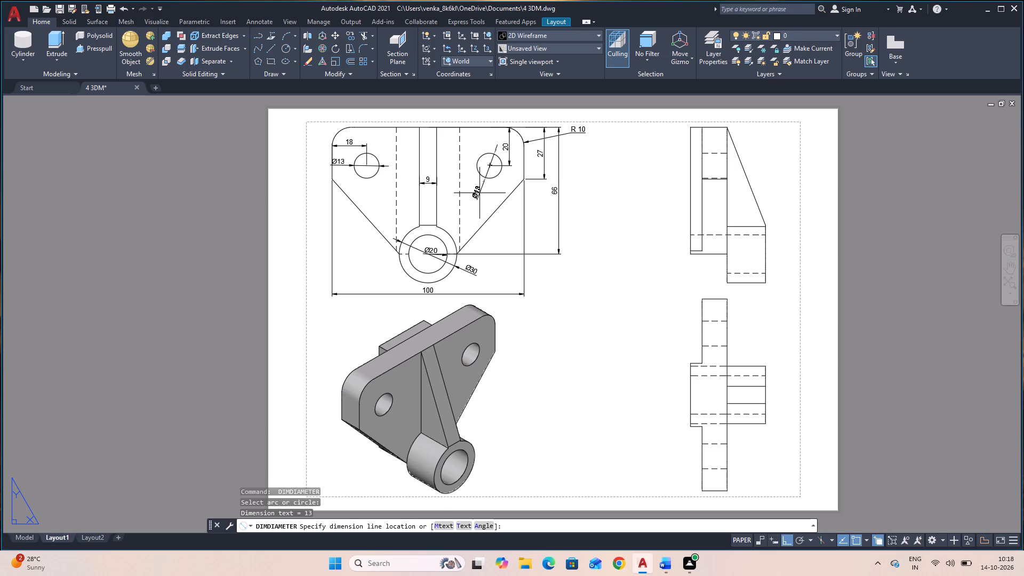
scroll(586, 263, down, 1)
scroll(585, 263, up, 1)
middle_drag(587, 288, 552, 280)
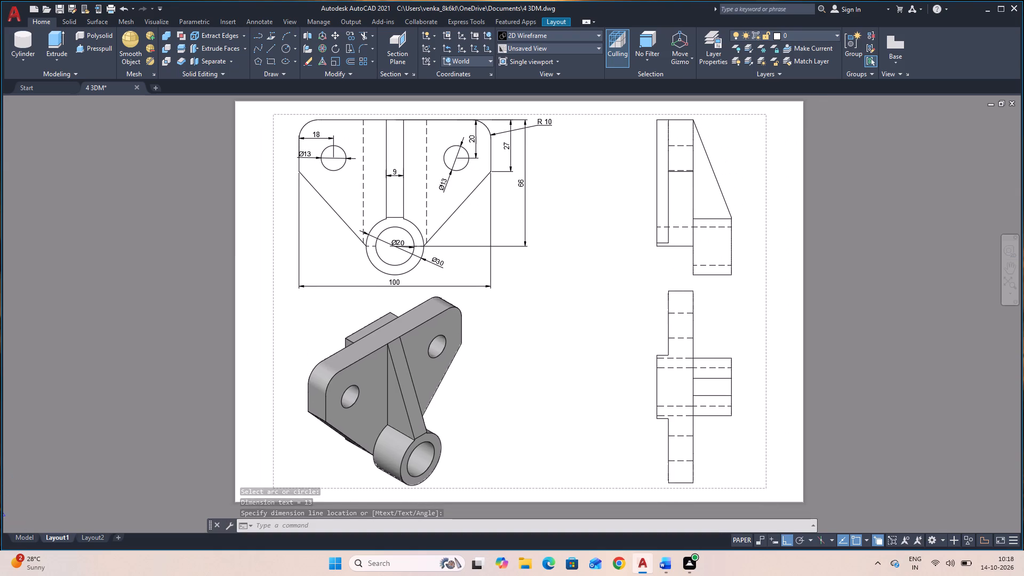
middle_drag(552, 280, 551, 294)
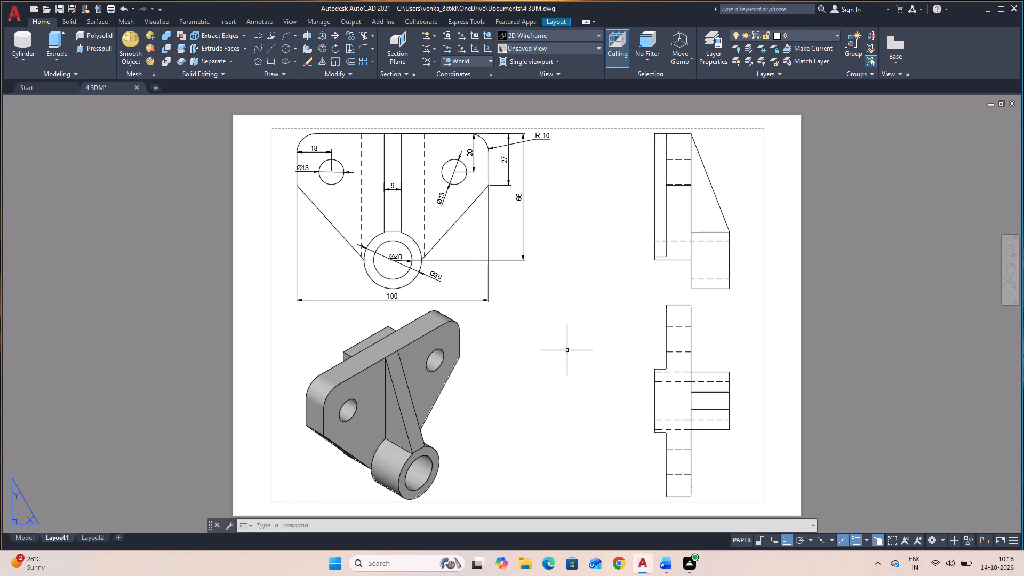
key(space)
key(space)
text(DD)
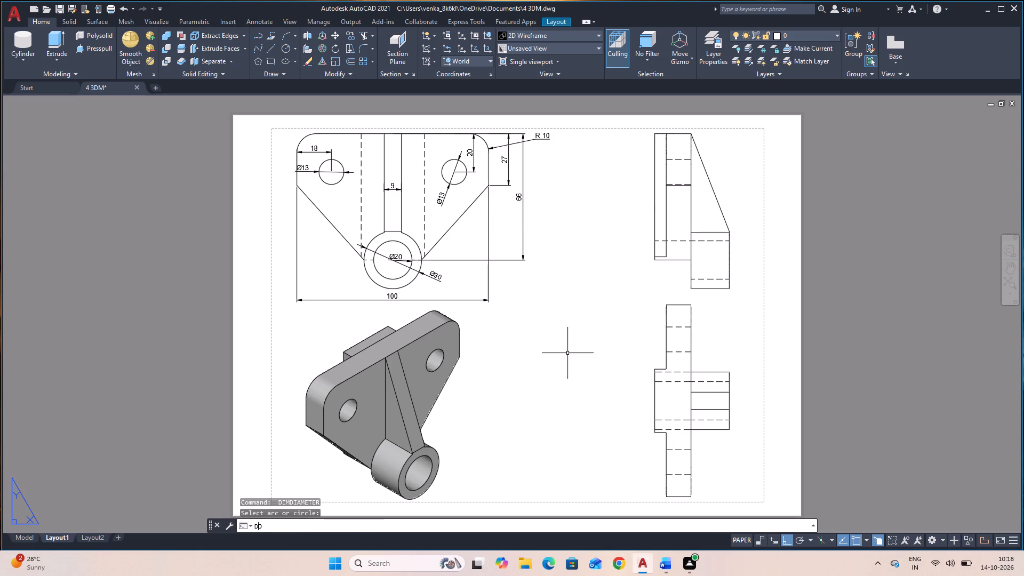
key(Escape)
Add an aligned dimension for the rear block's projection from the plate in the lower-right view, placed just above the block.
text(DAL)
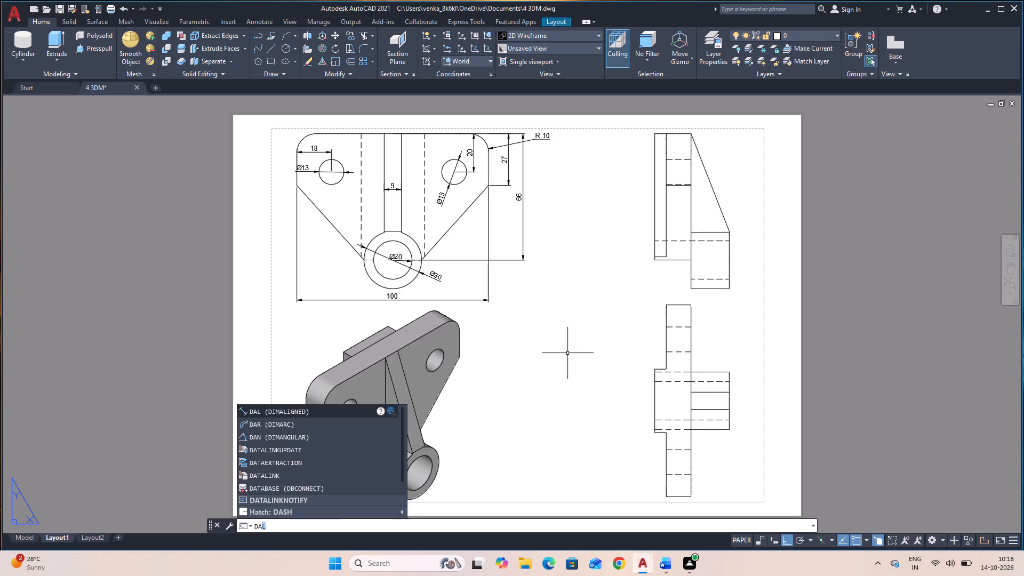
key(space)
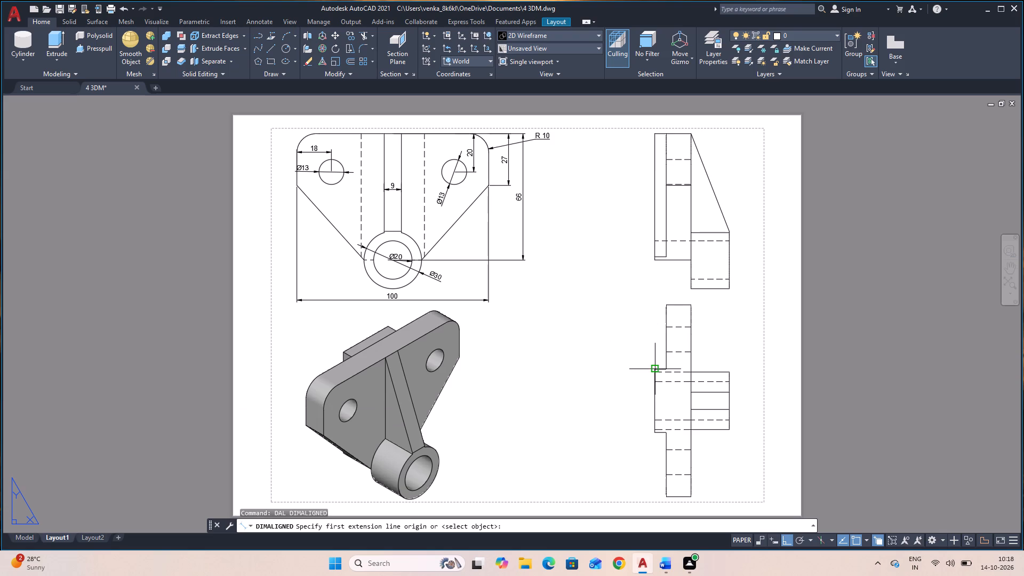
click(657, 367)
click(667, 367)
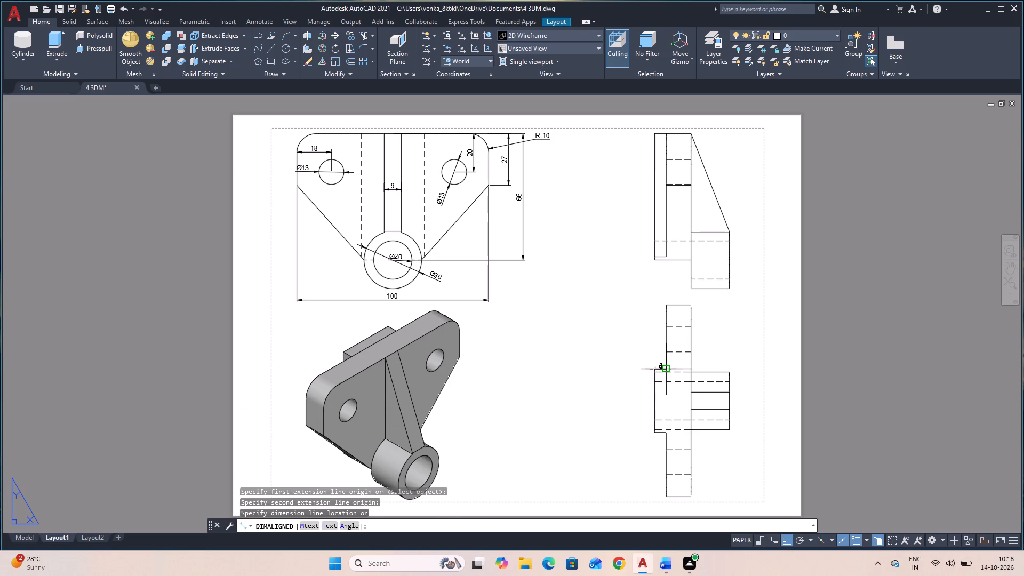
click(677, 363)
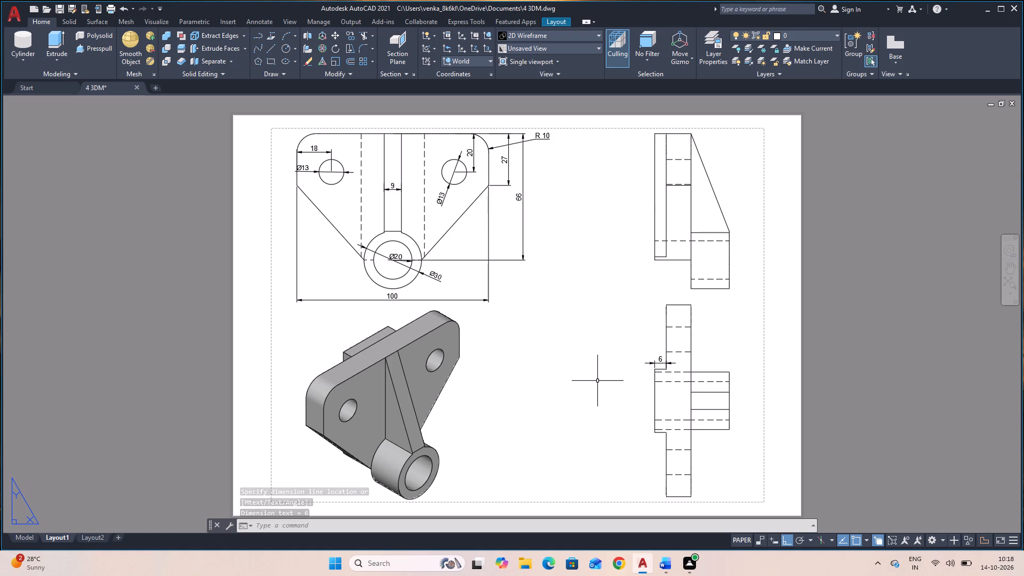
Add an aligned dimension for the plate's thickness in the lower-right view, placed just inside the plate's upper end.
key(space)
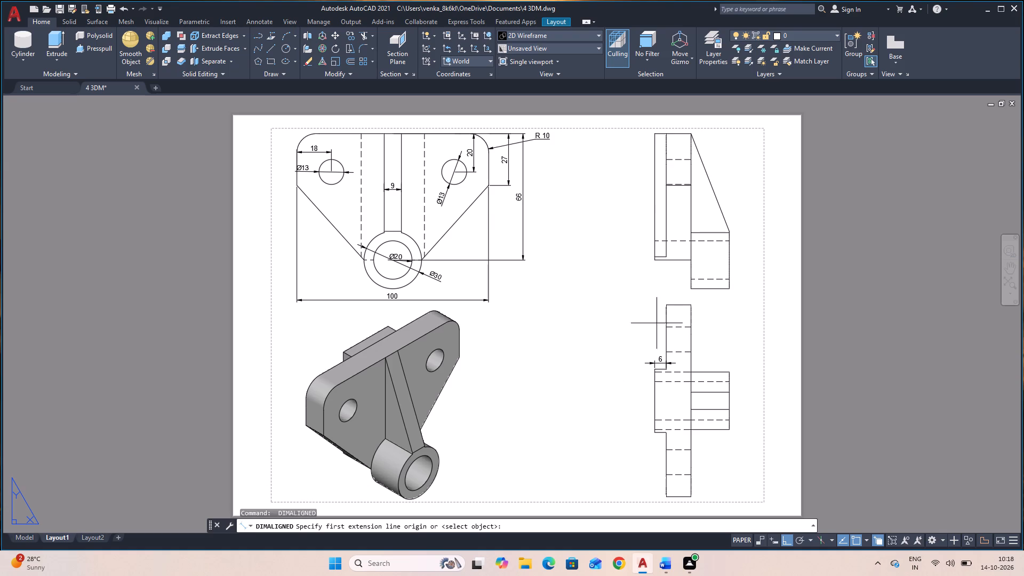
click(668, 305)
click(691, 302)
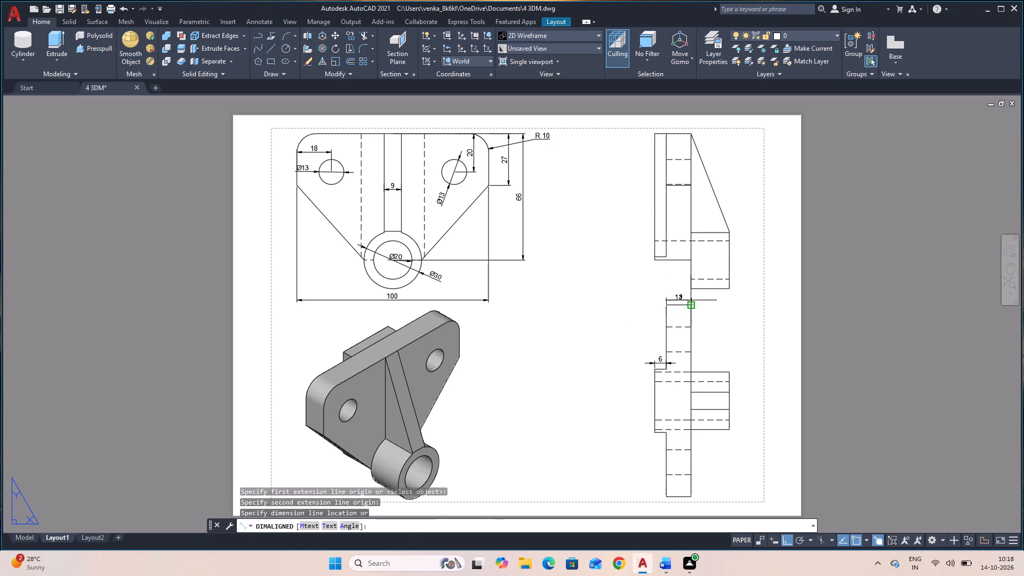
click(698, 316)
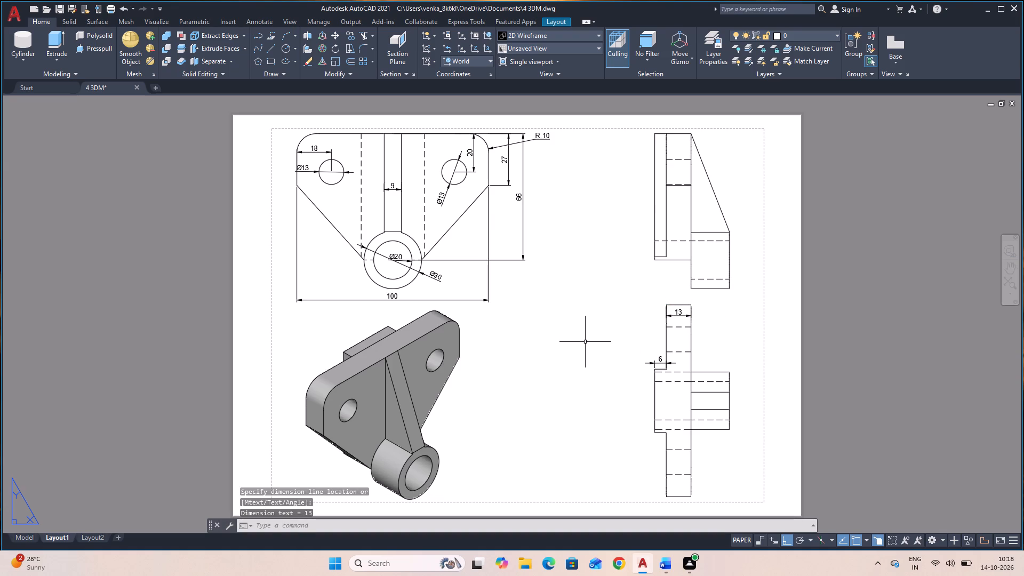
Add a vertical aligned dimension for the rear block's width in the lower-right view, placed to the left of the block.
key(space)
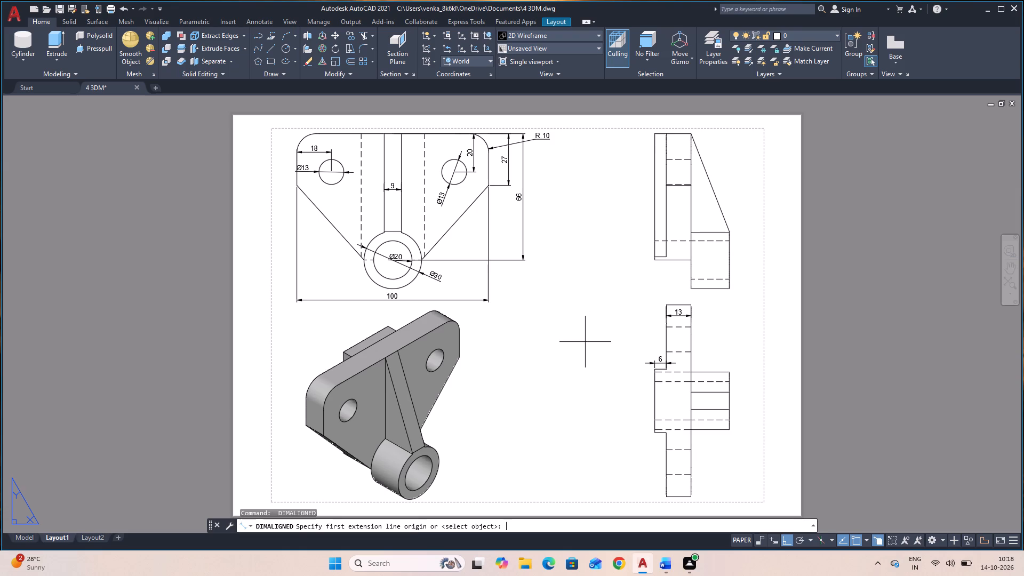
click(666, 368)
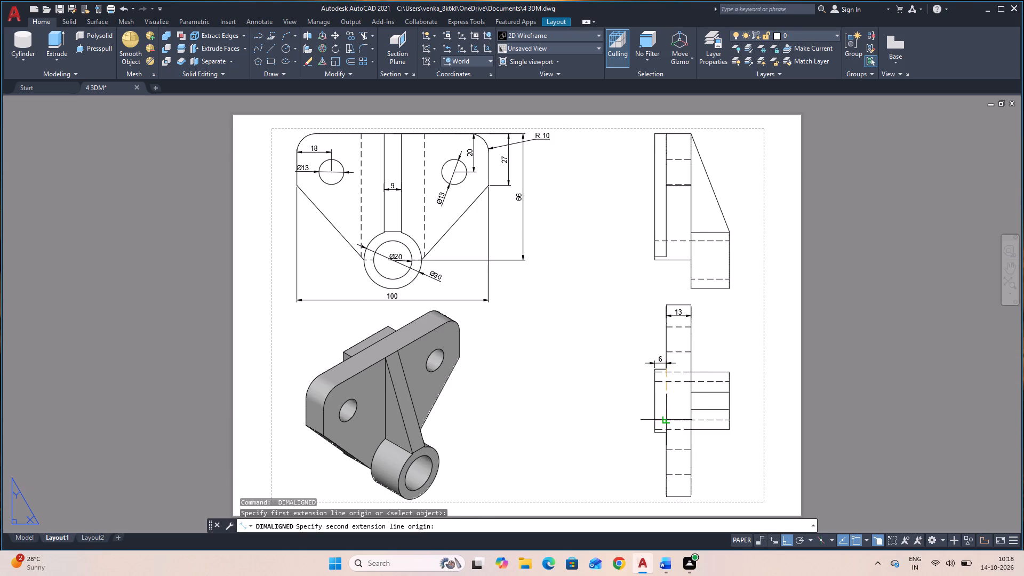
click(665, 435)
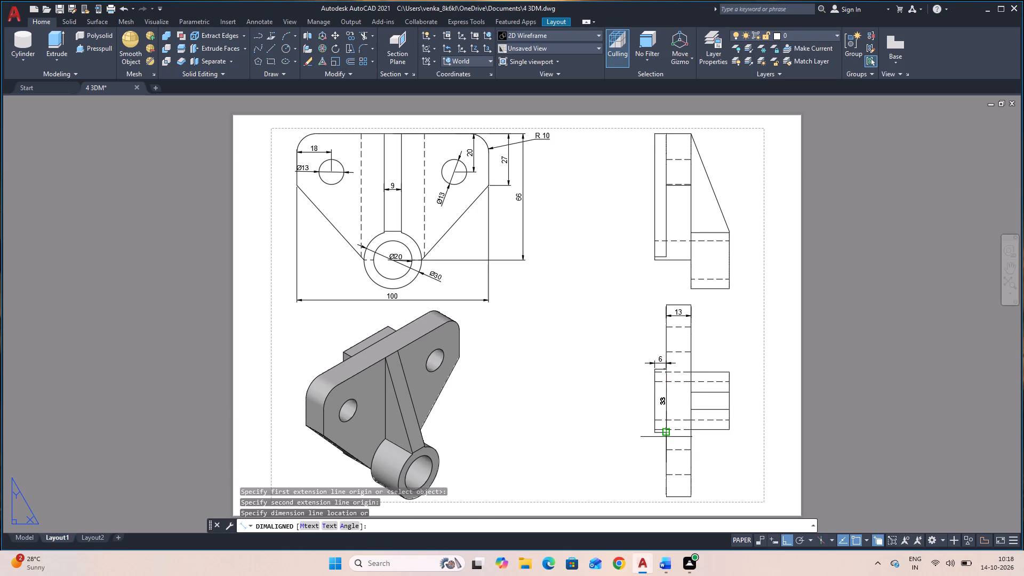
click(641, 445)
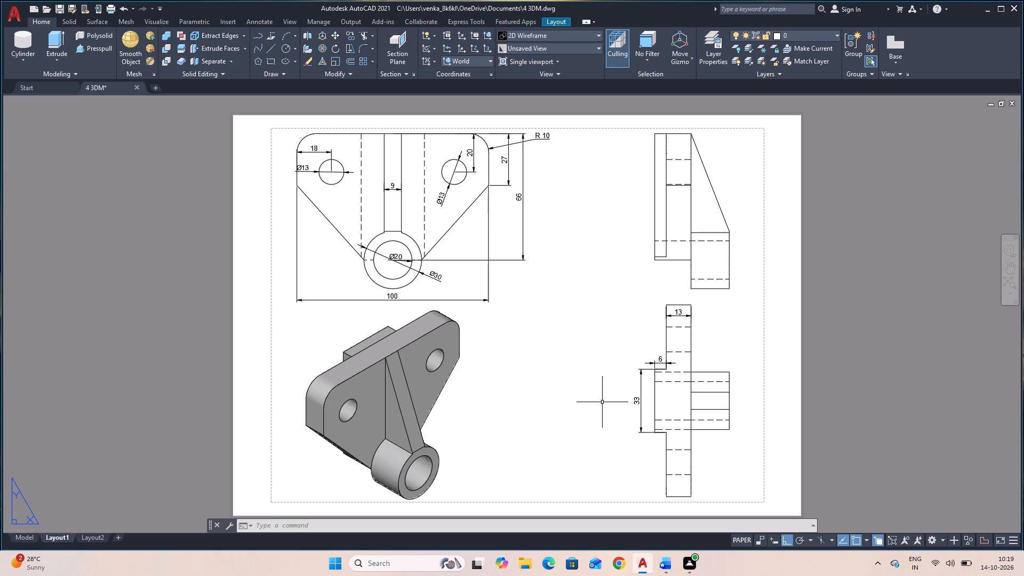
Set up the Layout1 plot with the DWG To PDF.pc3 plotter and the monochrome.ctb plot style table.
key(ctrl+p)
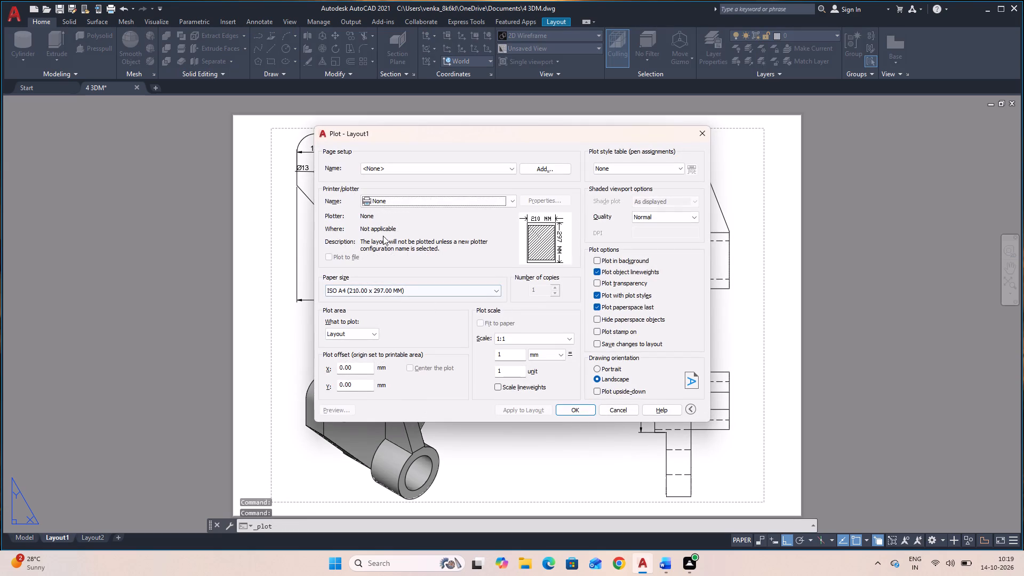
click(493, 204)
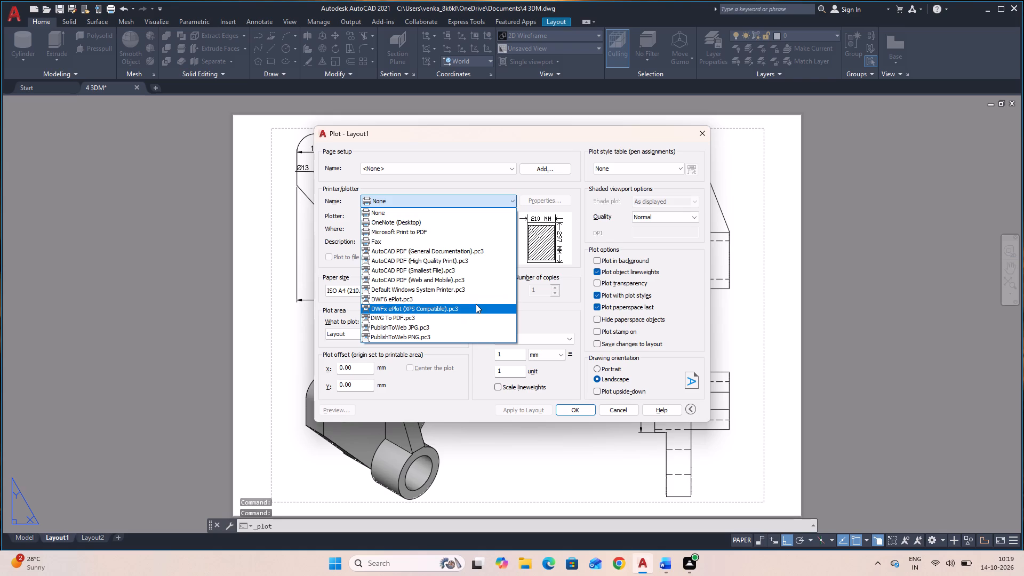
click(468, 317)
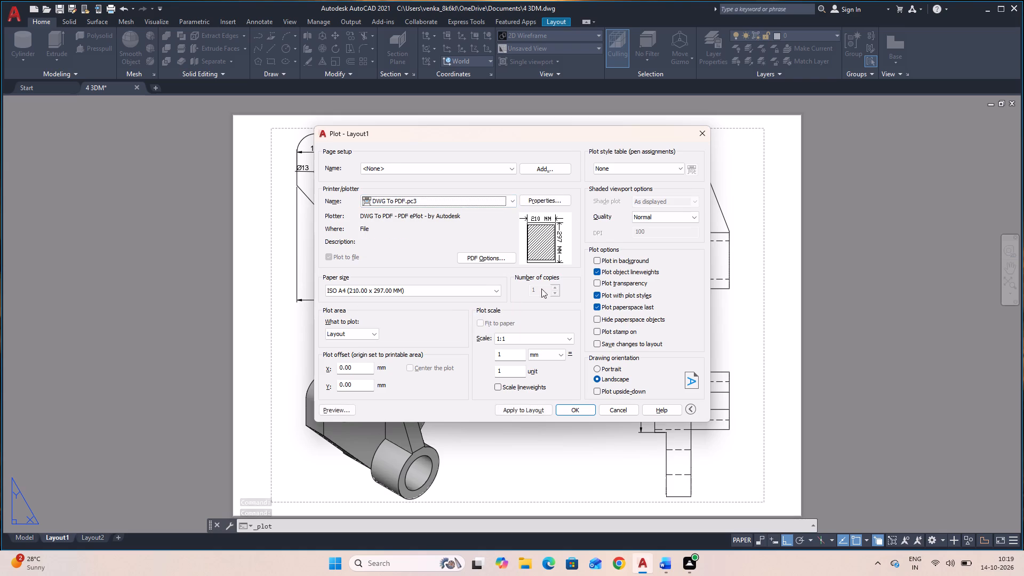
click(649, 167)
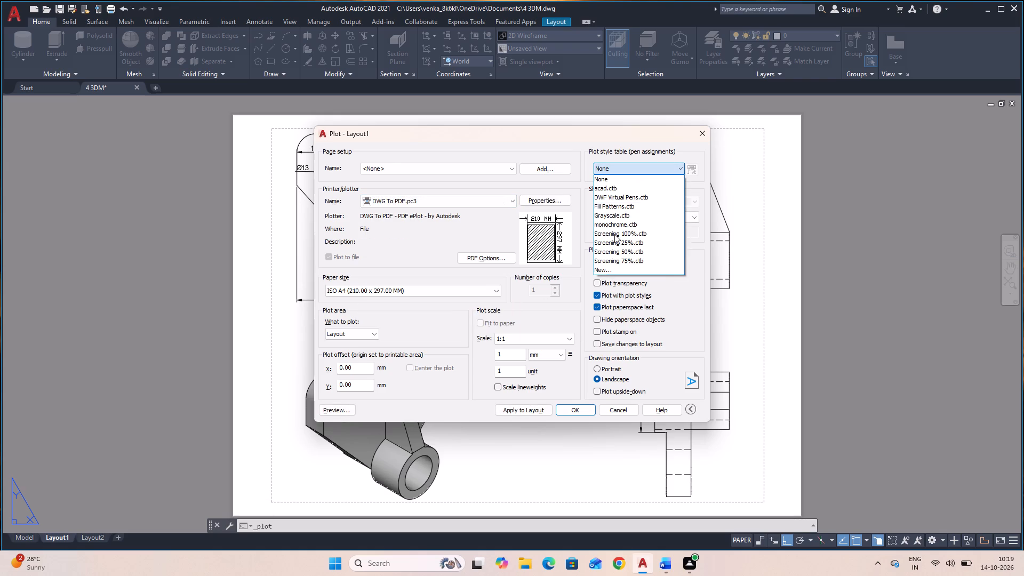
click(613, 224)
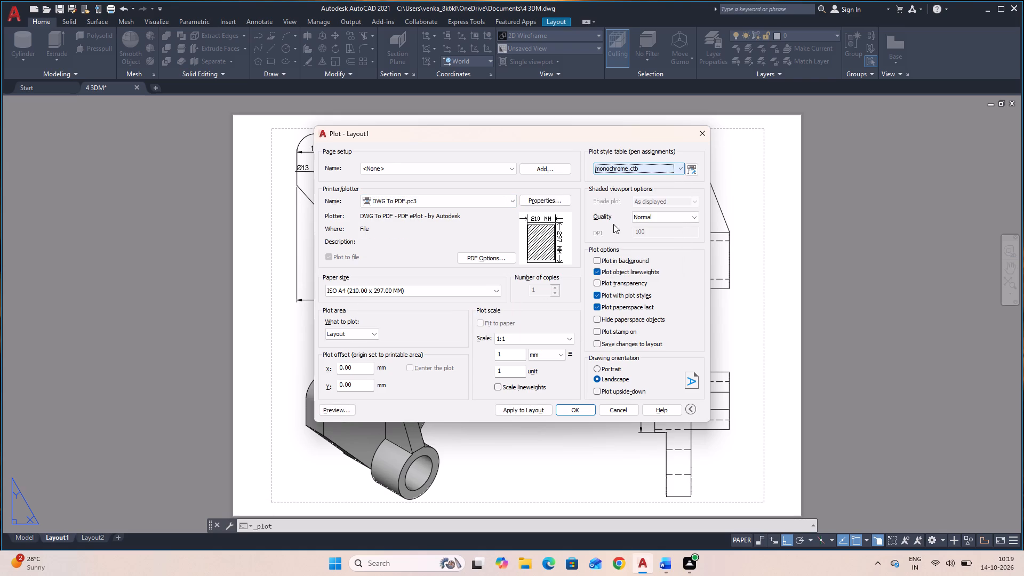
Set the plot area to a Window enclosing all the views, just outside the sheet's dashed printable border.
click(368, 333)
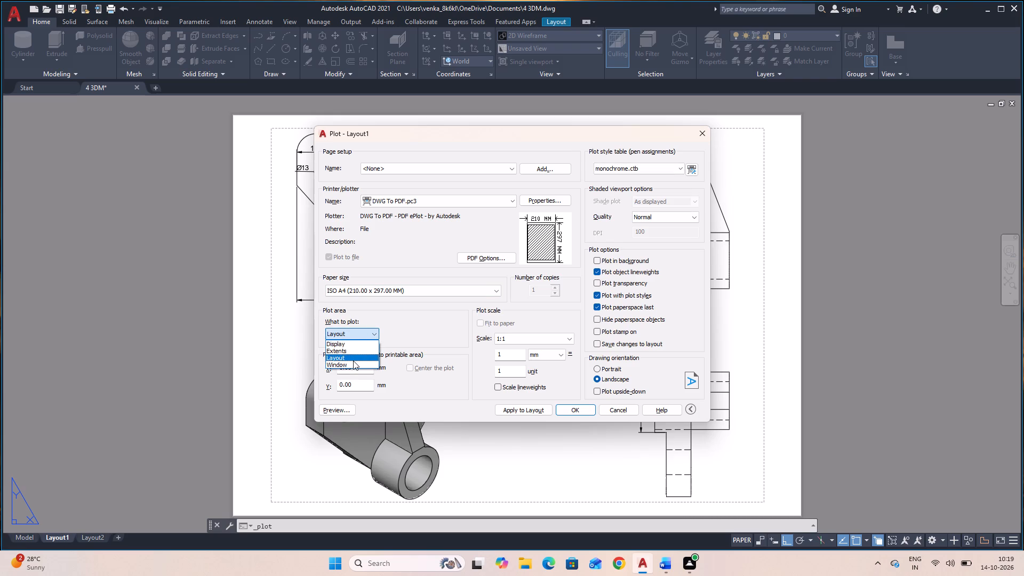
click(358, 365)
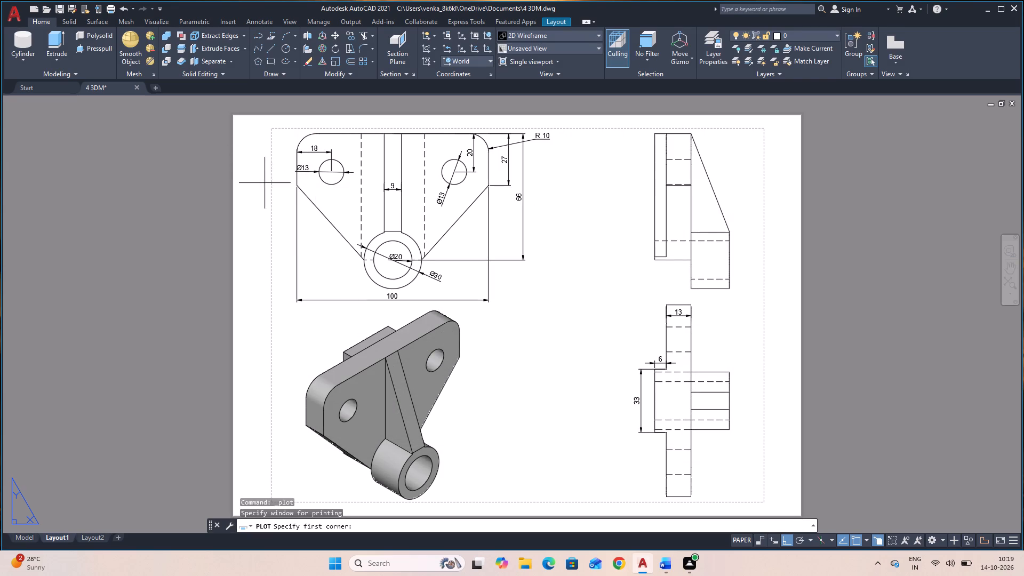
click(266, 122)
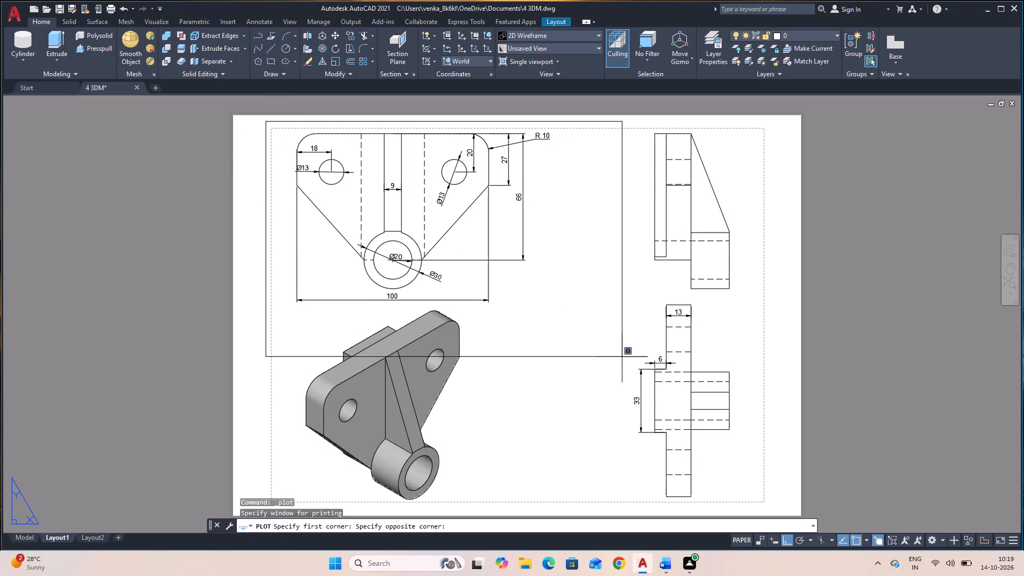
click(769, 510)
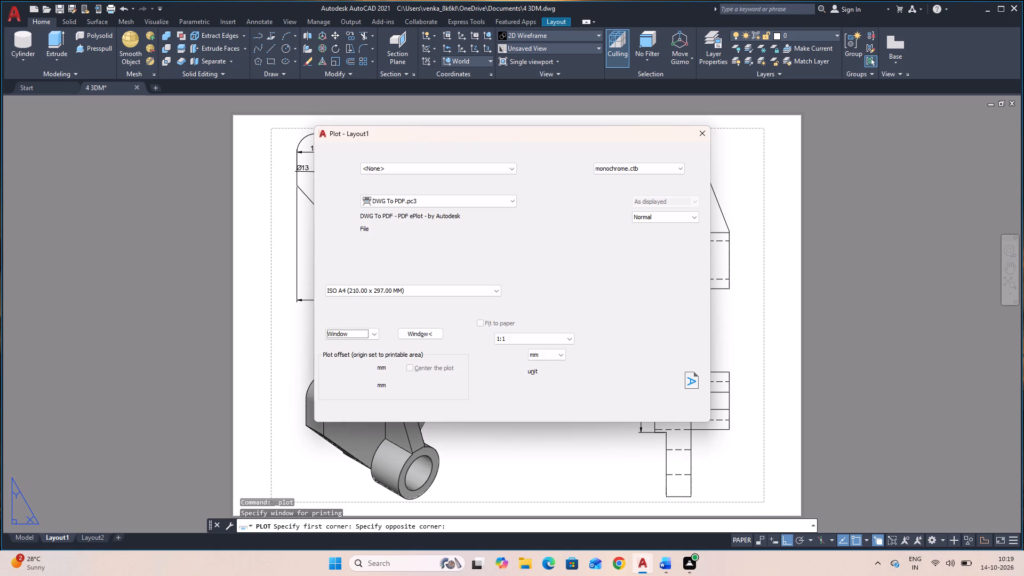
Center the plot on the paper and preview the Layout1 plot.
click(429, 368)
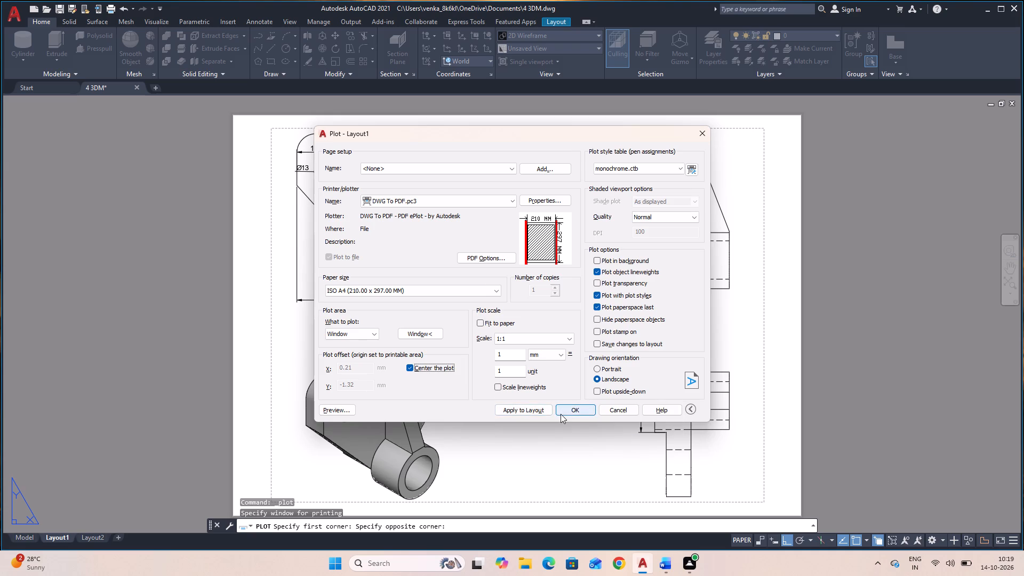
click(355, 409)
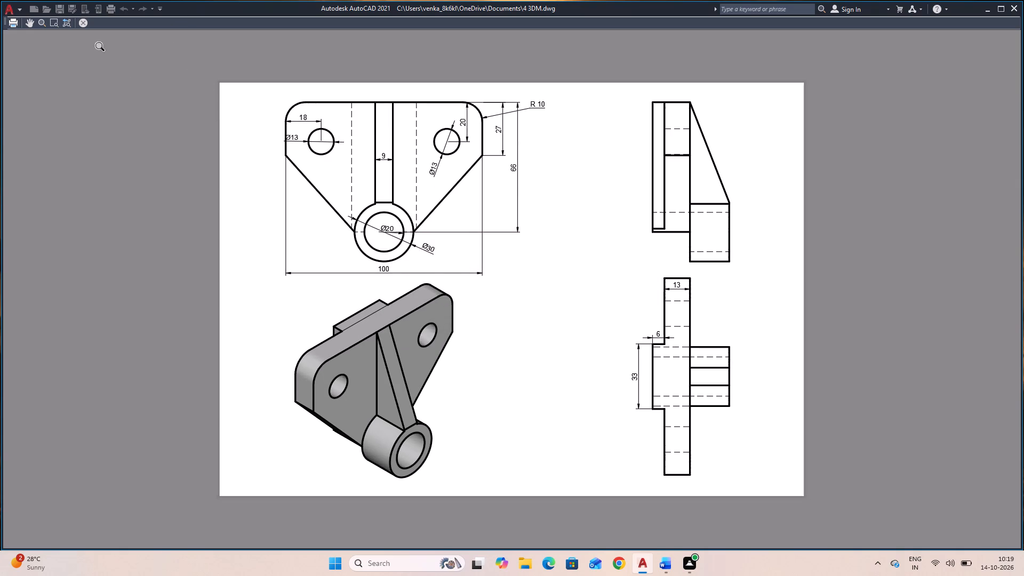
click(86, 26)
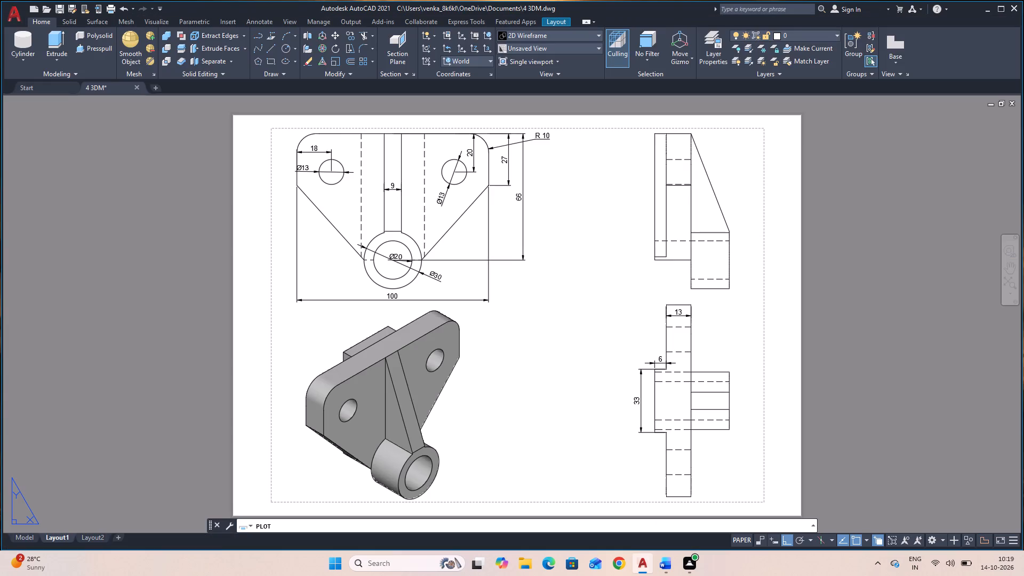
Plot the layout to a PDF file named 4 3DM in the Documents folder, then close the opened PDF.
click(571, 407)
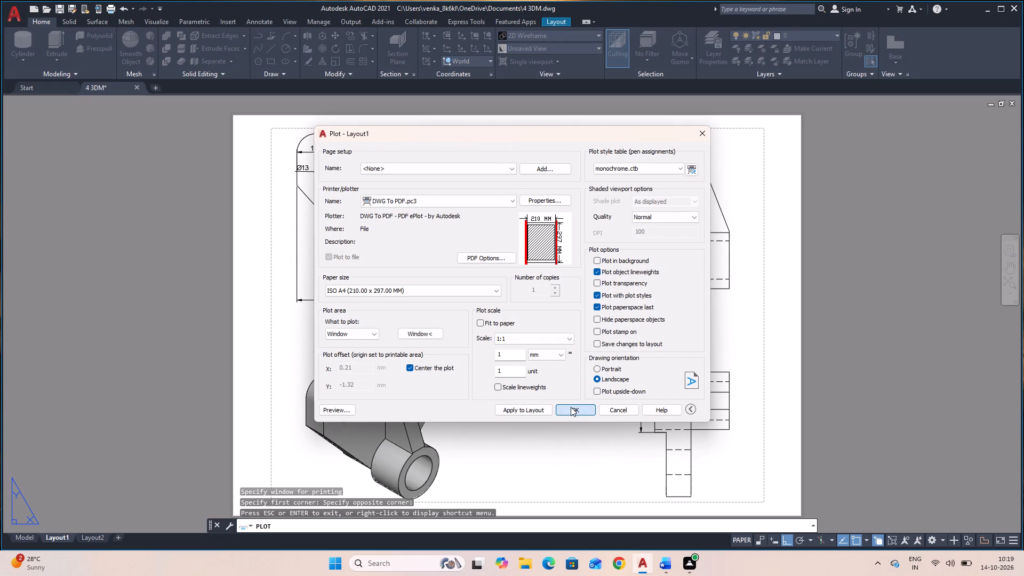
click(515, 380)
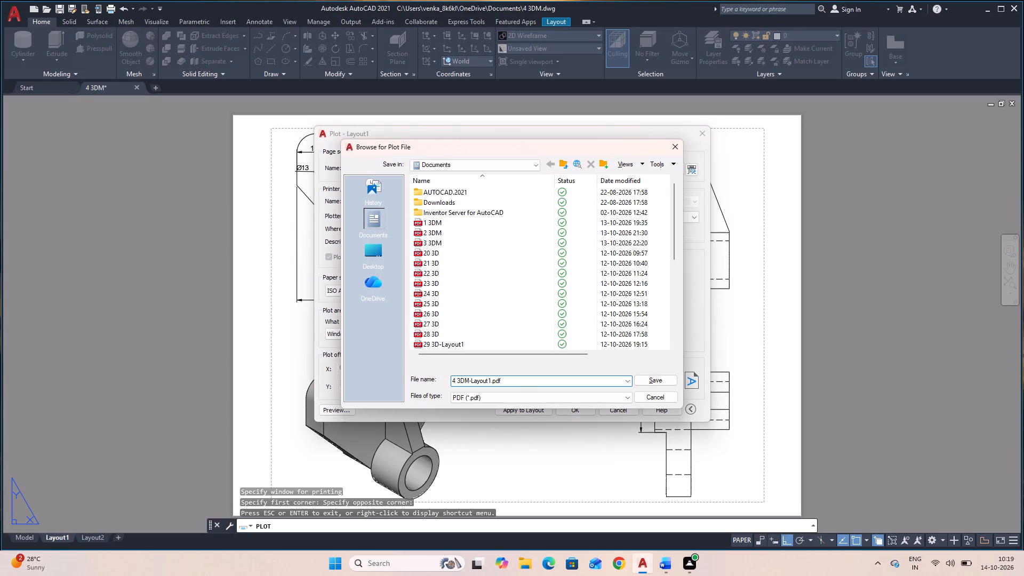
key(BackSpace)
key(BackSpace)
key(BackSpace)
key(BackSpace)
key(BackSpace)
key(BackSpace)
key(BackSpace)
key(BackSpace)
key(BackSpace)
key(BackSpace)
key(BackSpace)
key(BackSpace)
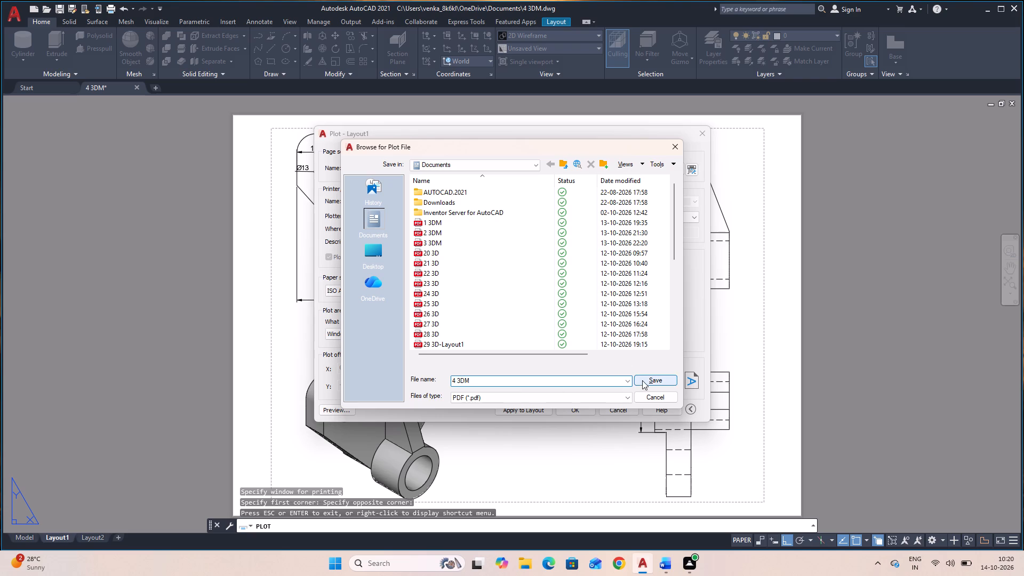
click(646, 383)
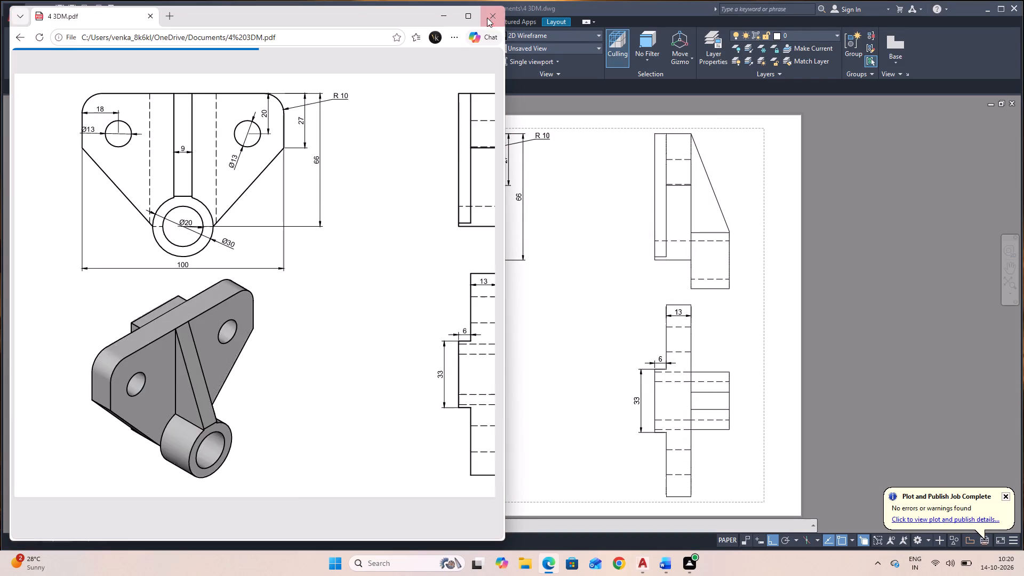
click(487, 17)
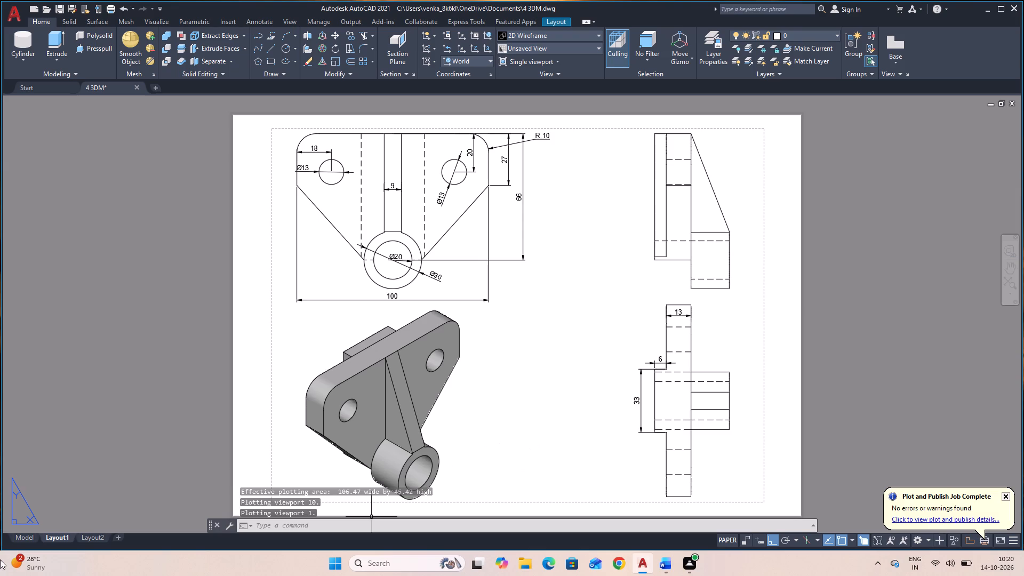
Switch from Layout1 back to model space.
click(28, 532)
click(28, 538)
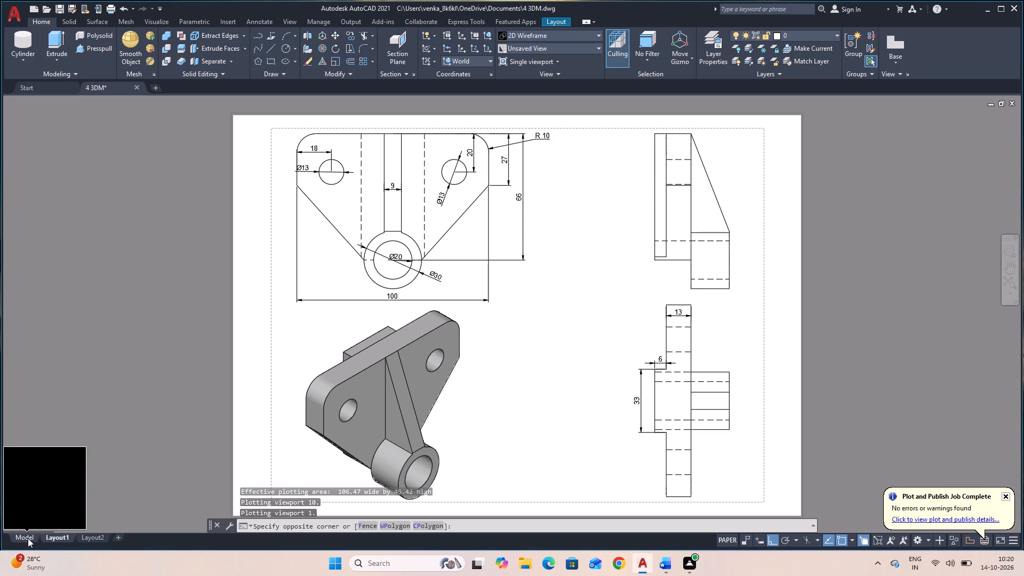
click(77, 514)
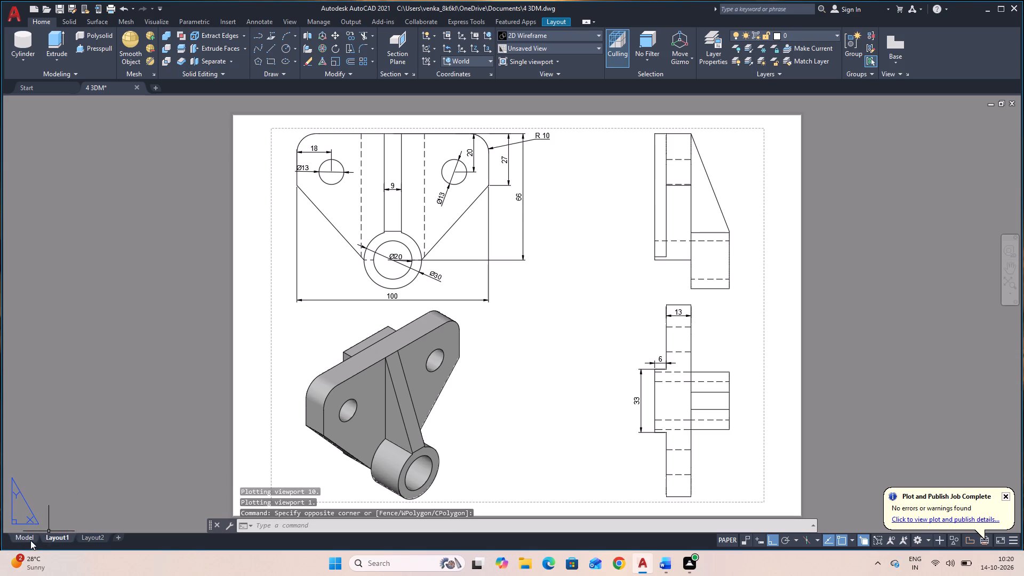
click(30, 535)
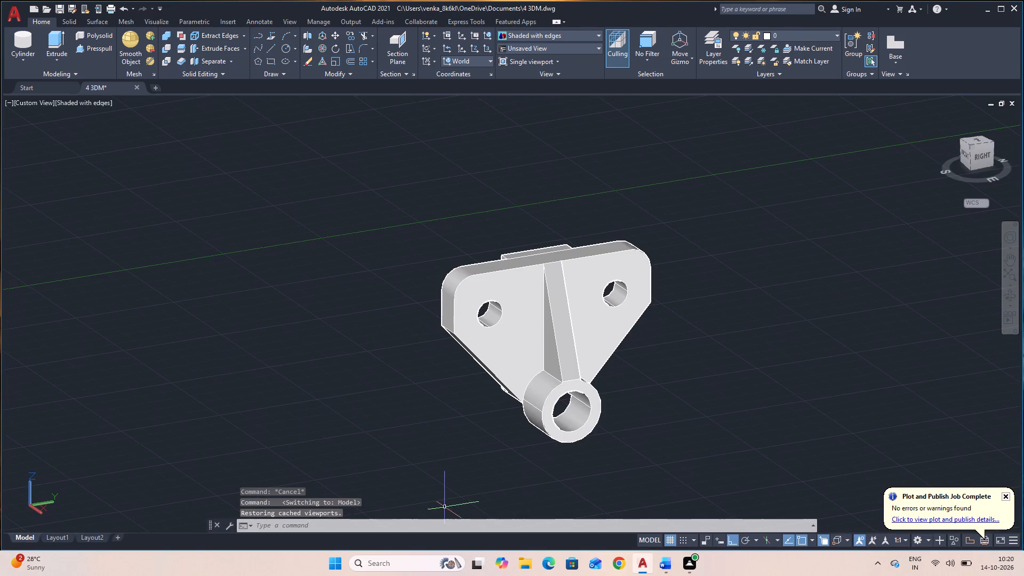
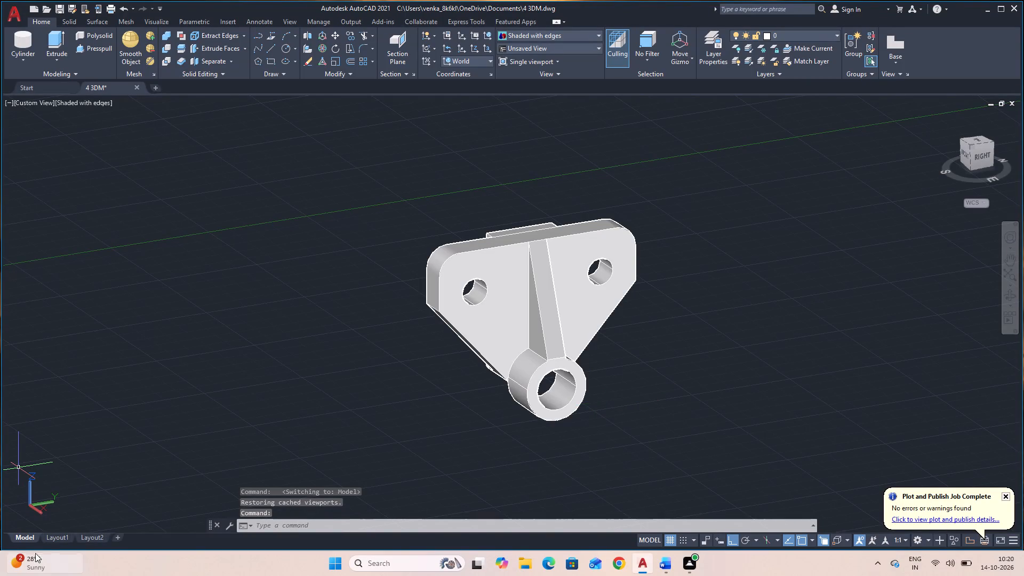
Switch from model space back to the Layout1 sheet with the dimensioned bracket views.
click(50, 538)
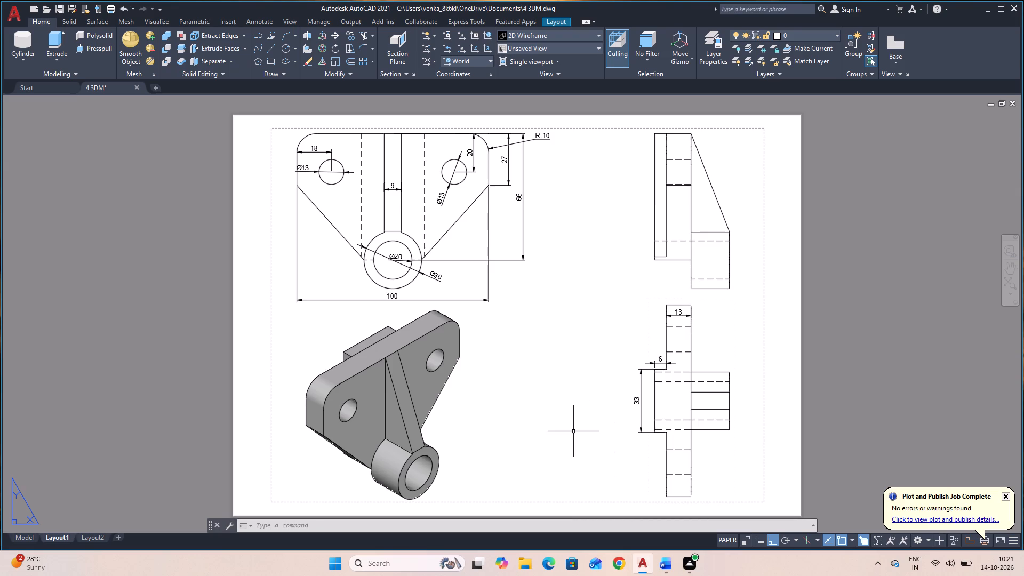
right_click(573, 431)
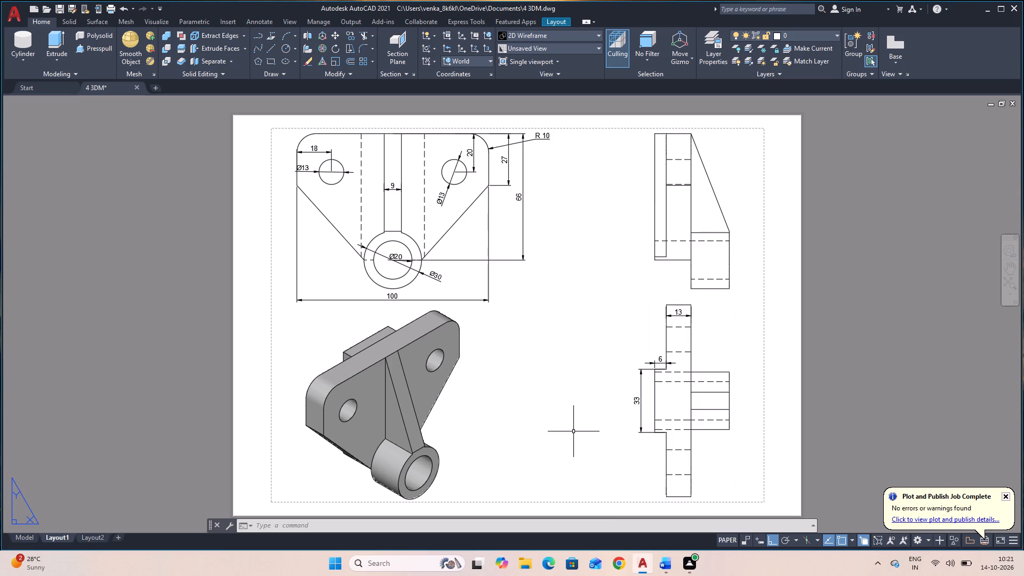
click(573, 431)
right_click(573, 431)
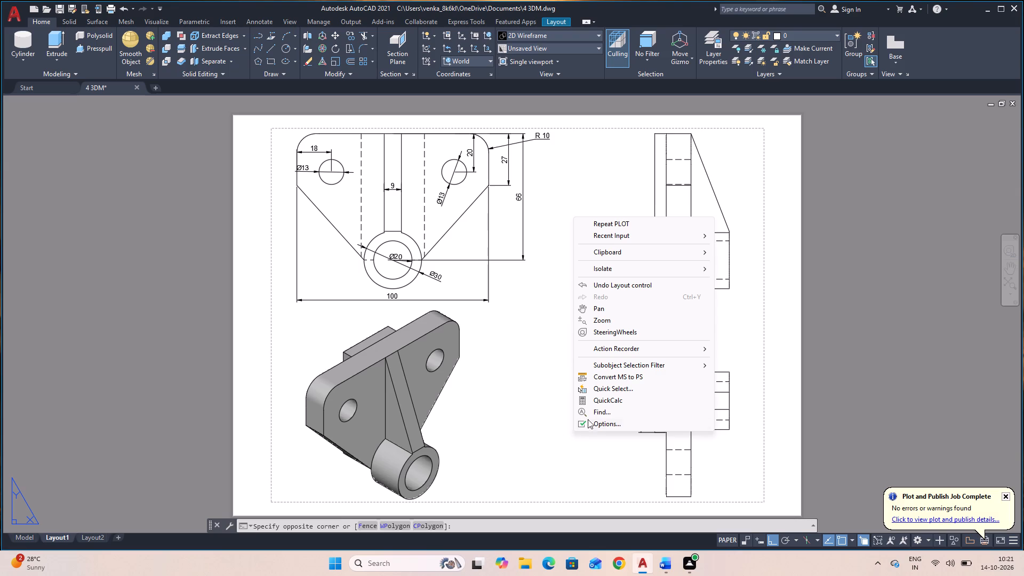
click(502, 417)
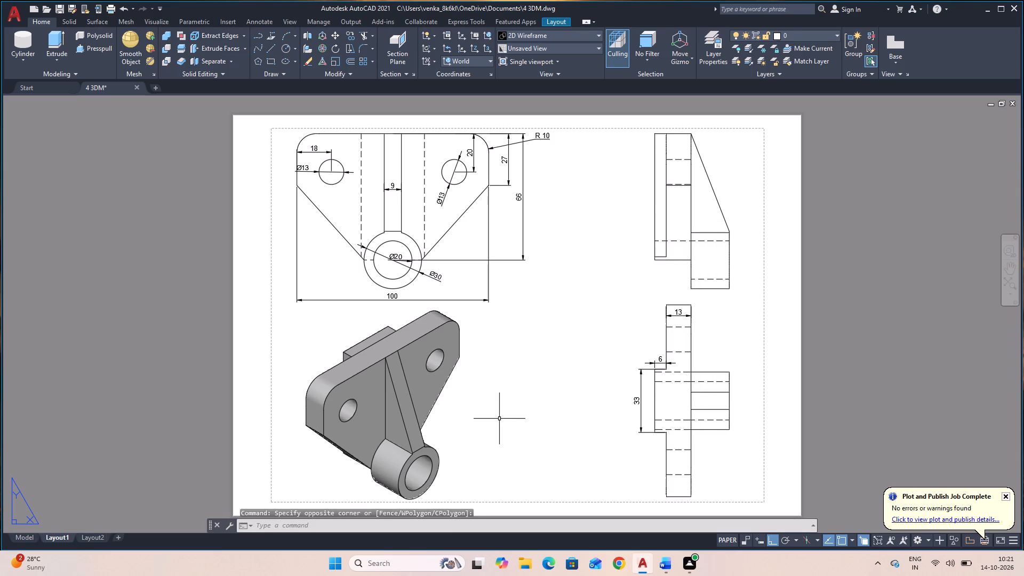